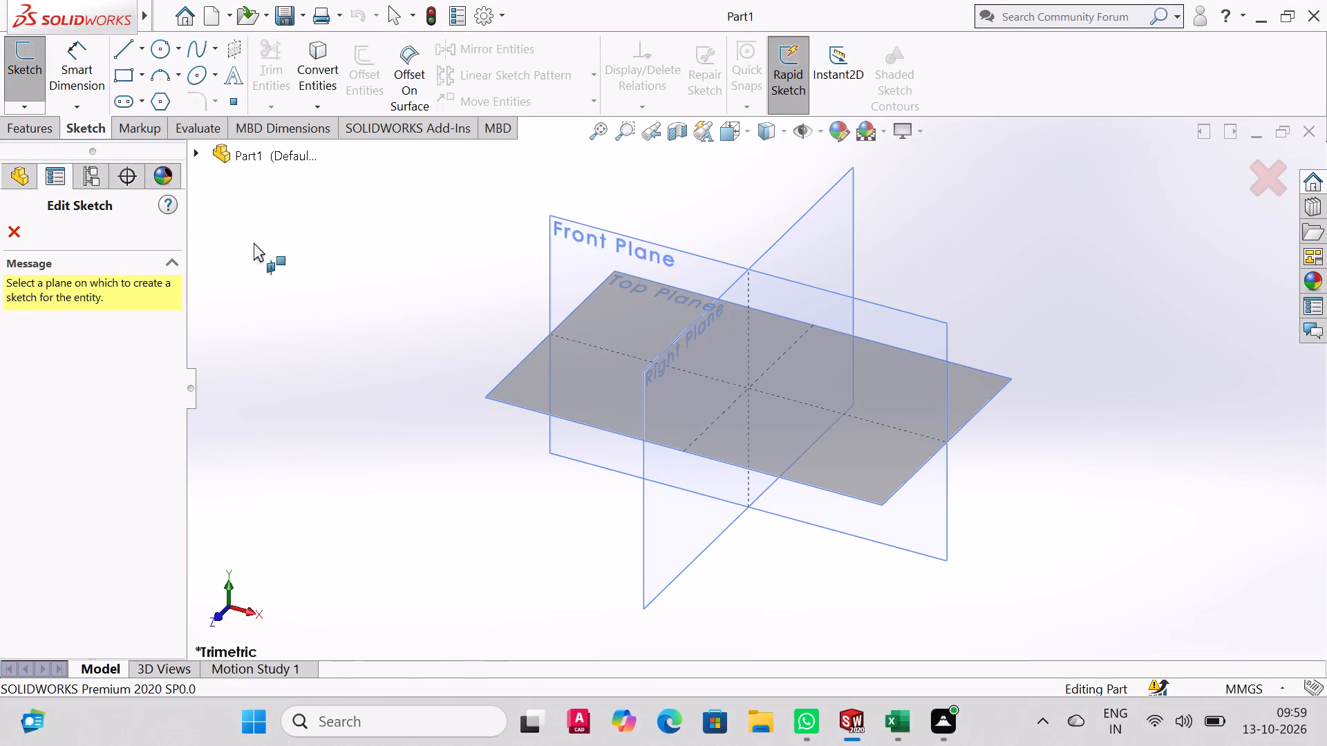
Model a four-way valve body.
Start a sketch on the Top Plane and draw a horizontal midpoint line about 291 mm long centred on the origin.
left_click(22, 233)
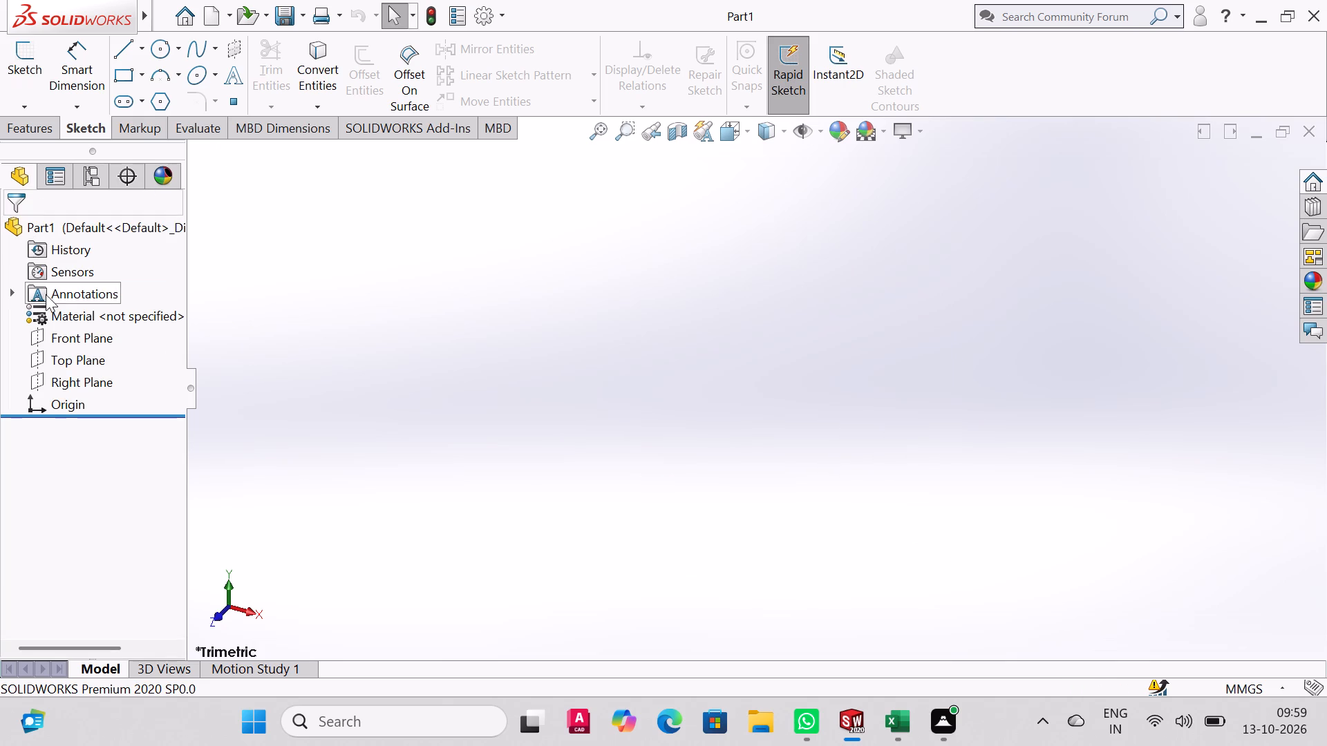
left_click(51, 365)
left_click(62, 345)
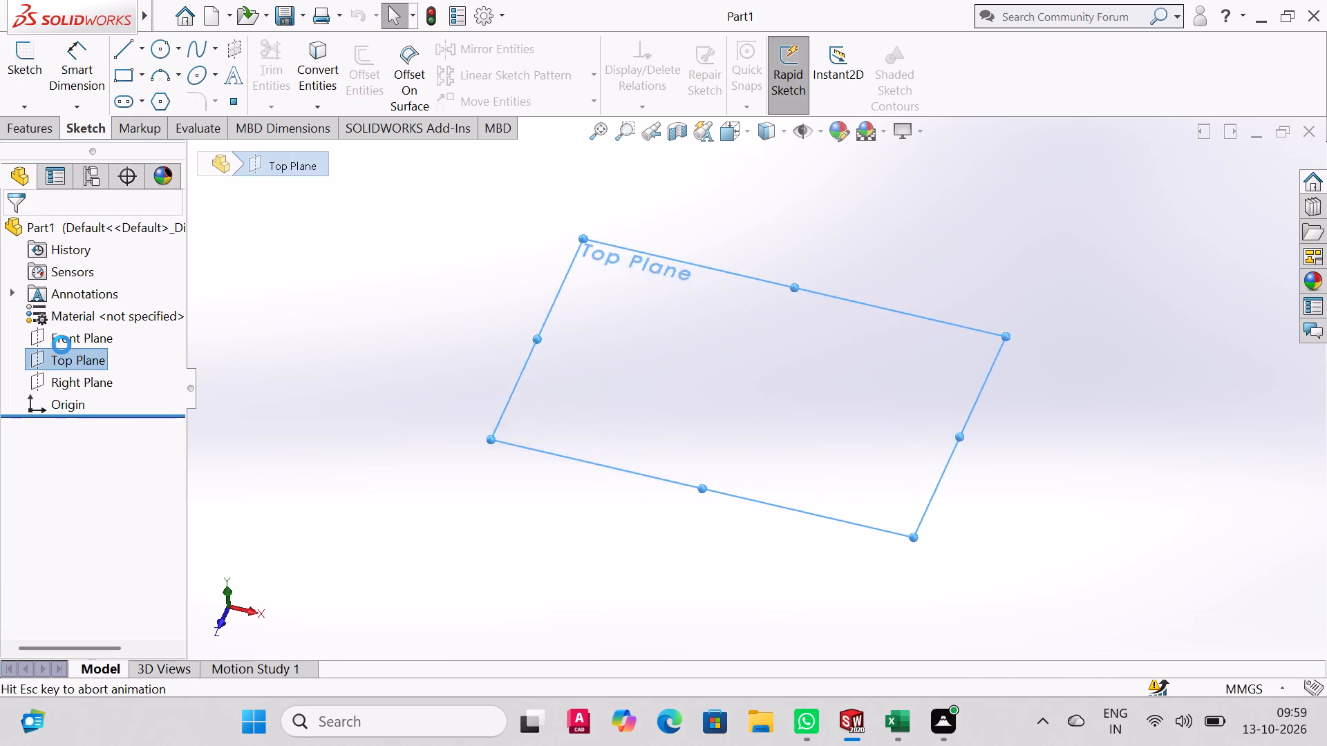
left_click(124, 39)
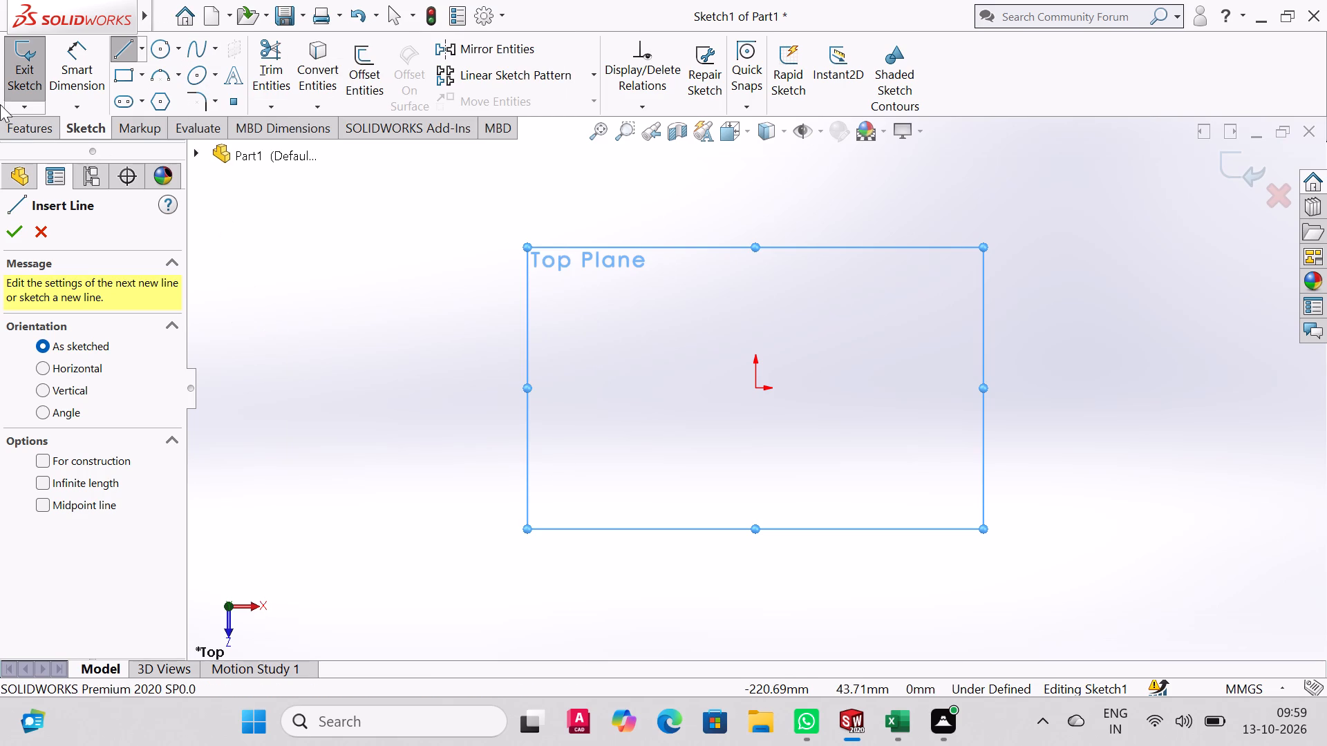
left_click(35, 506)
left_click(41, 510)
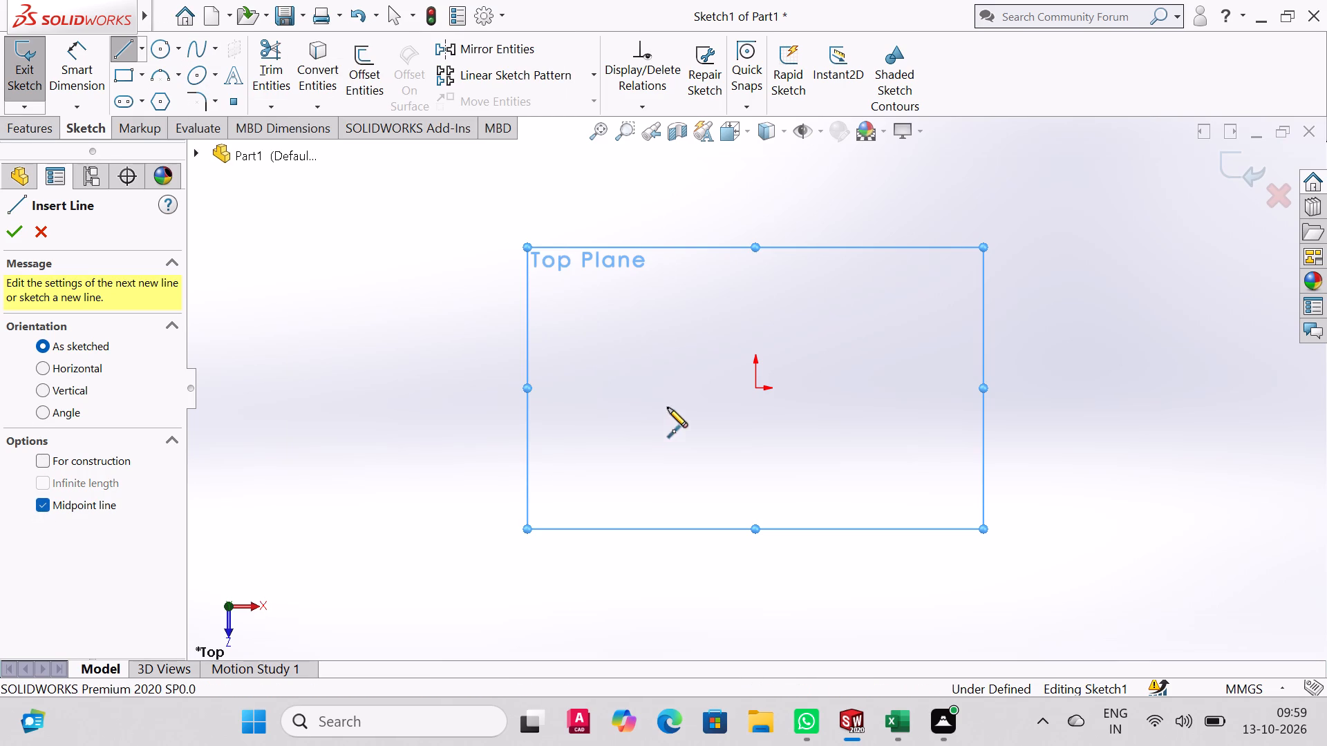
left_click(757, 390)
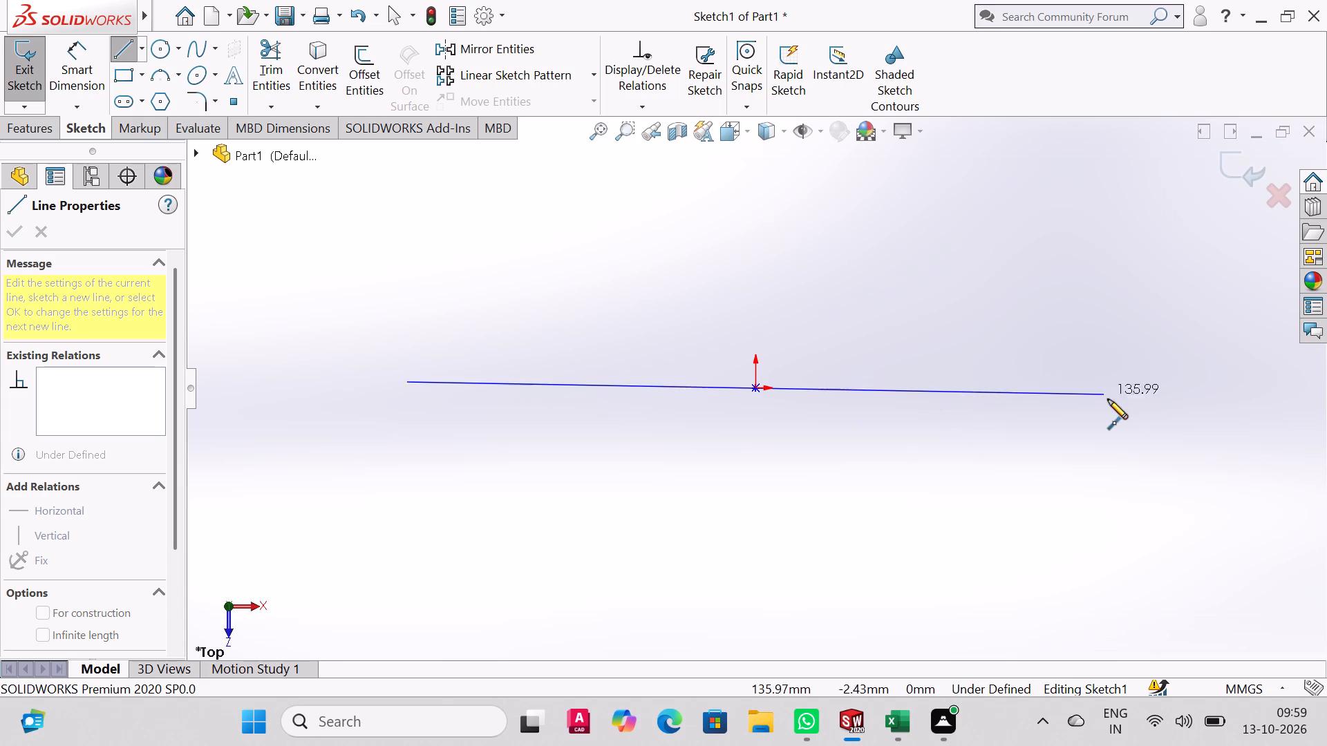
left_click(1128, 388)
right_click(1128, 388)
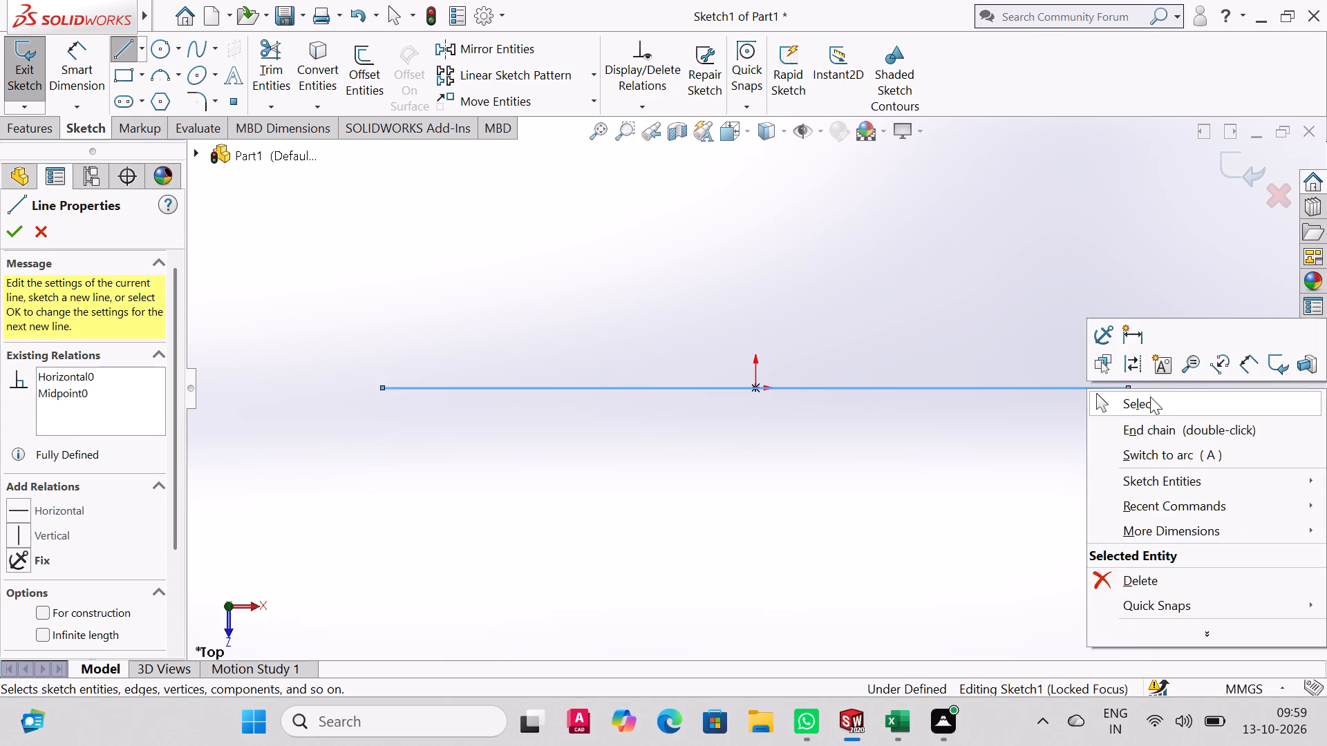
left_click(1150, 396)
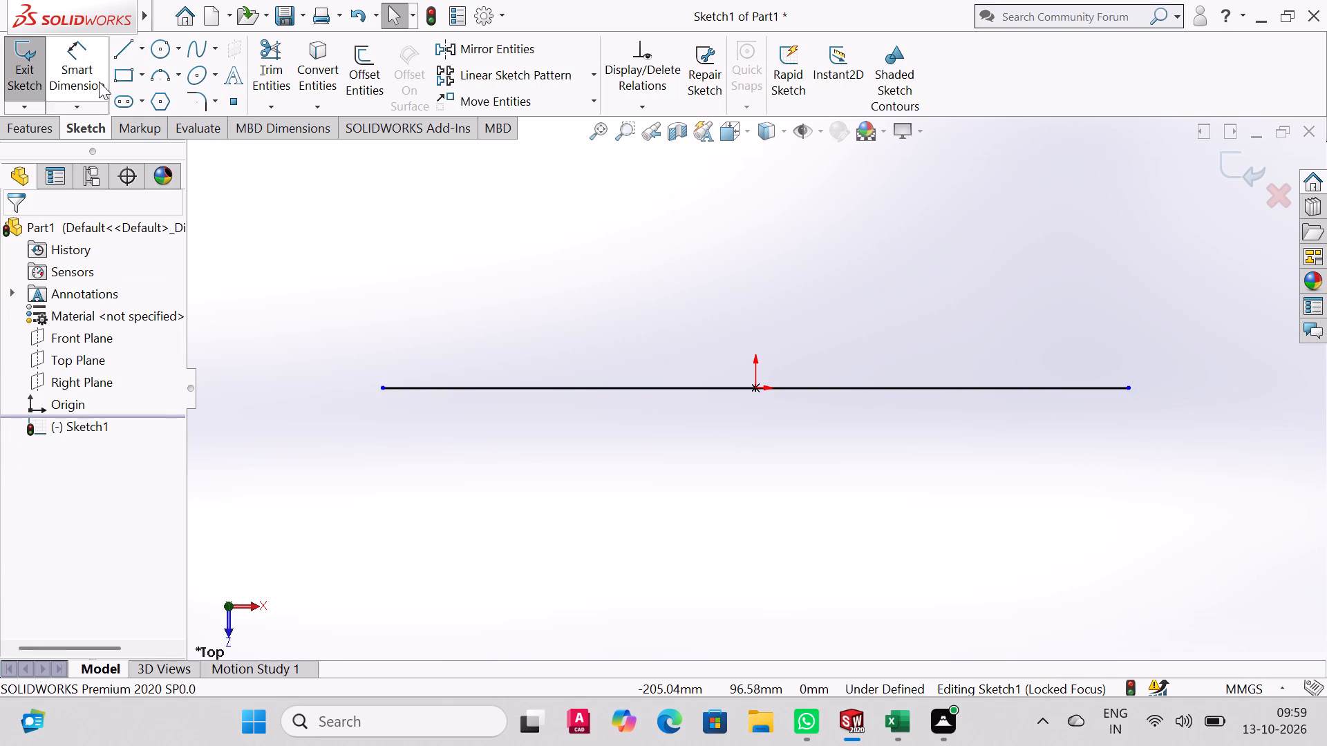
Draw three lines from the base line's ends to close a rectangle about 81 mm high above it.
left_click(119, 57)
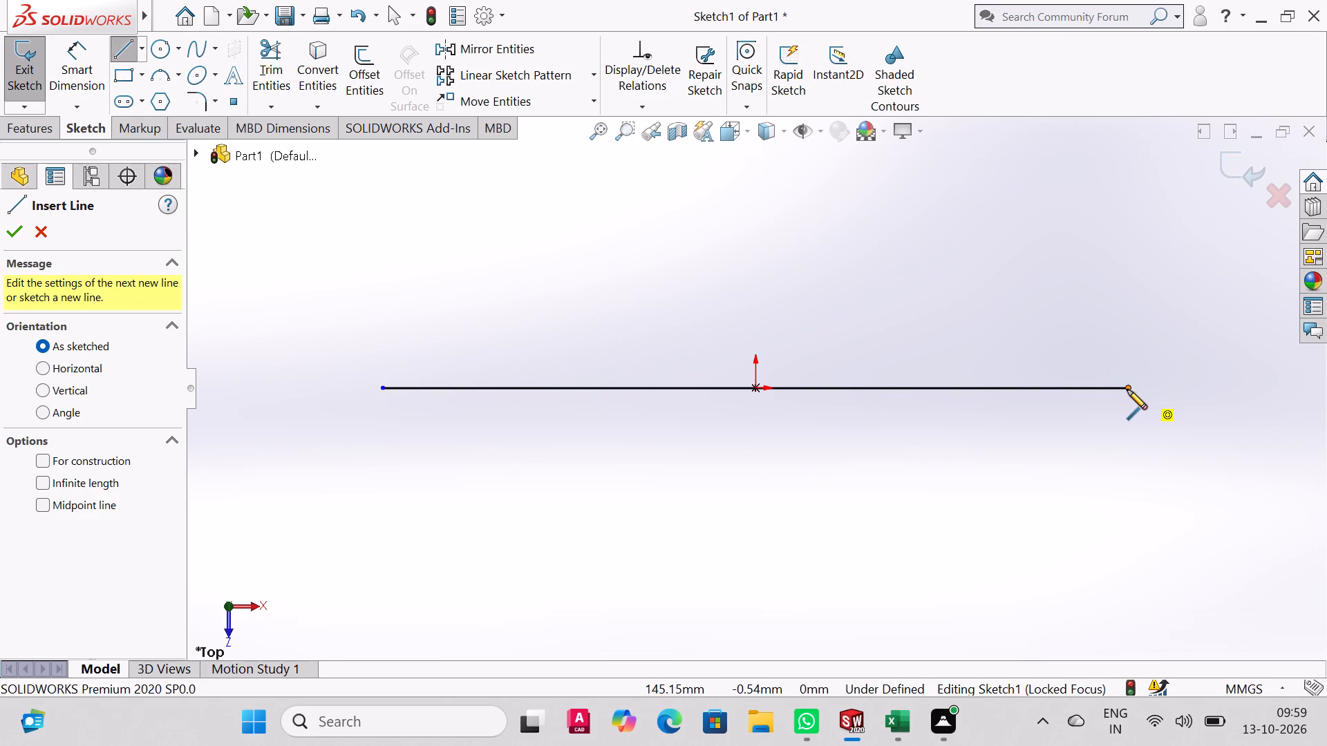
left_click(1129, 390)
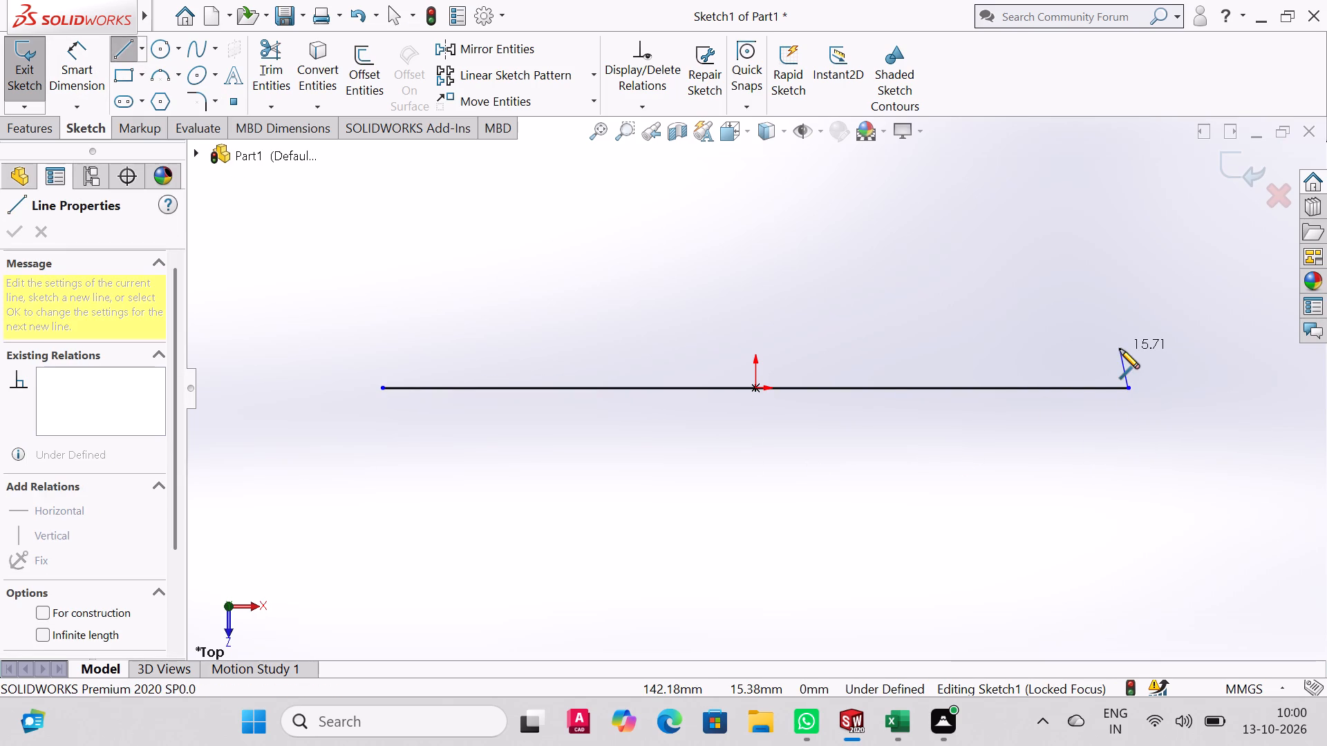
left_click(1131, 181)
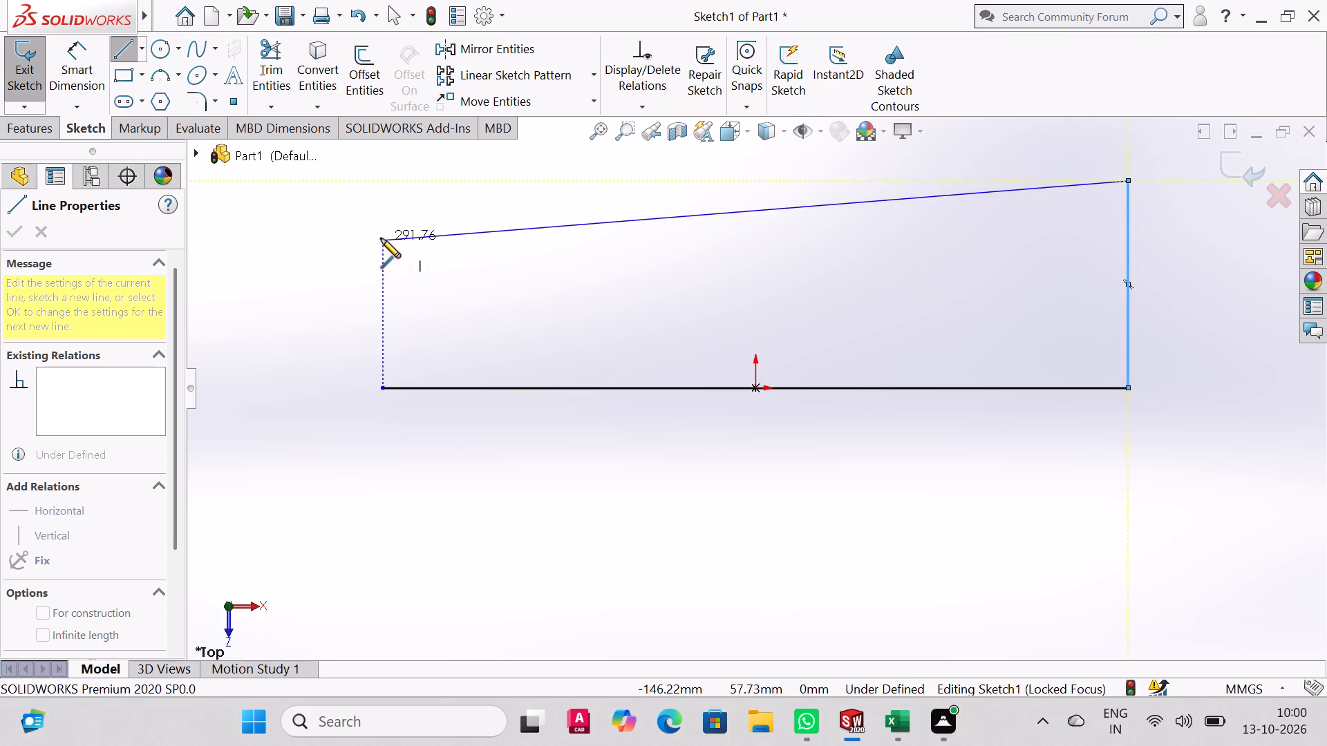
left_click(382, 182)
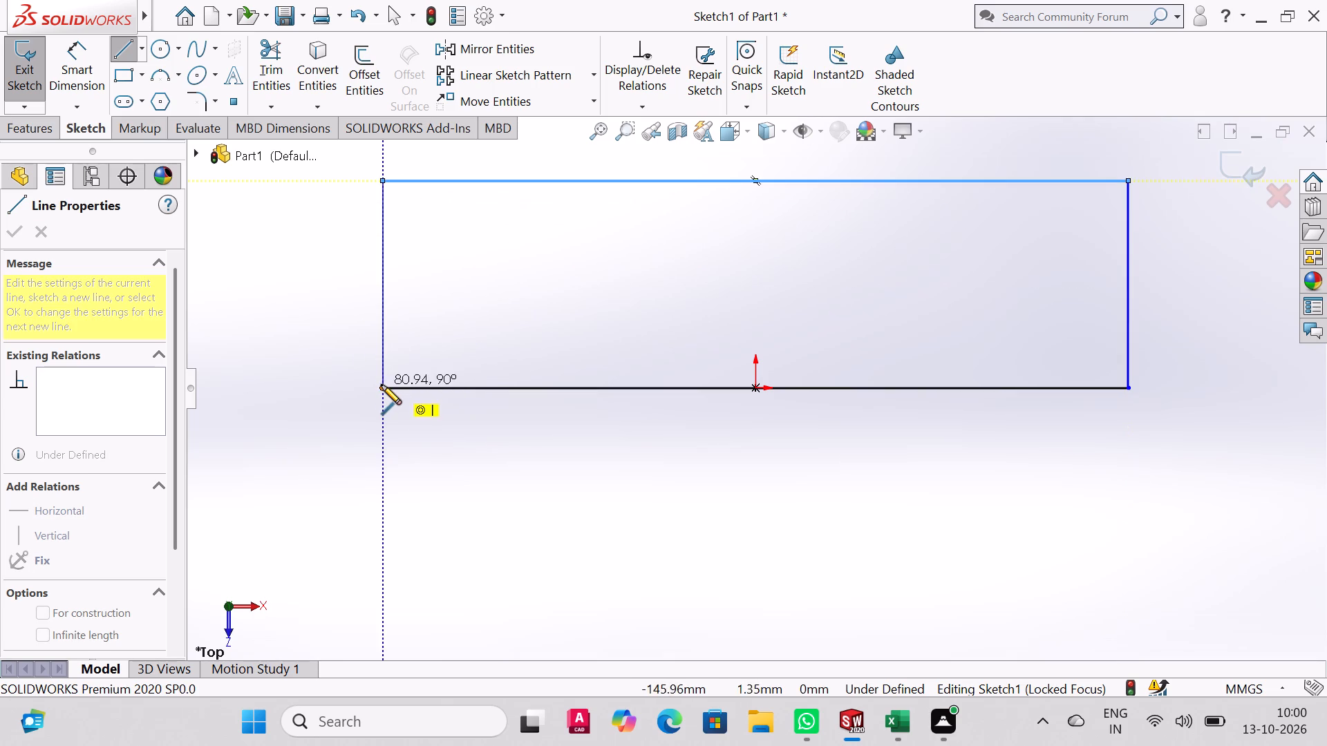
left_click(382, 385)
right_click(383, 383)
left_click(462, 395)
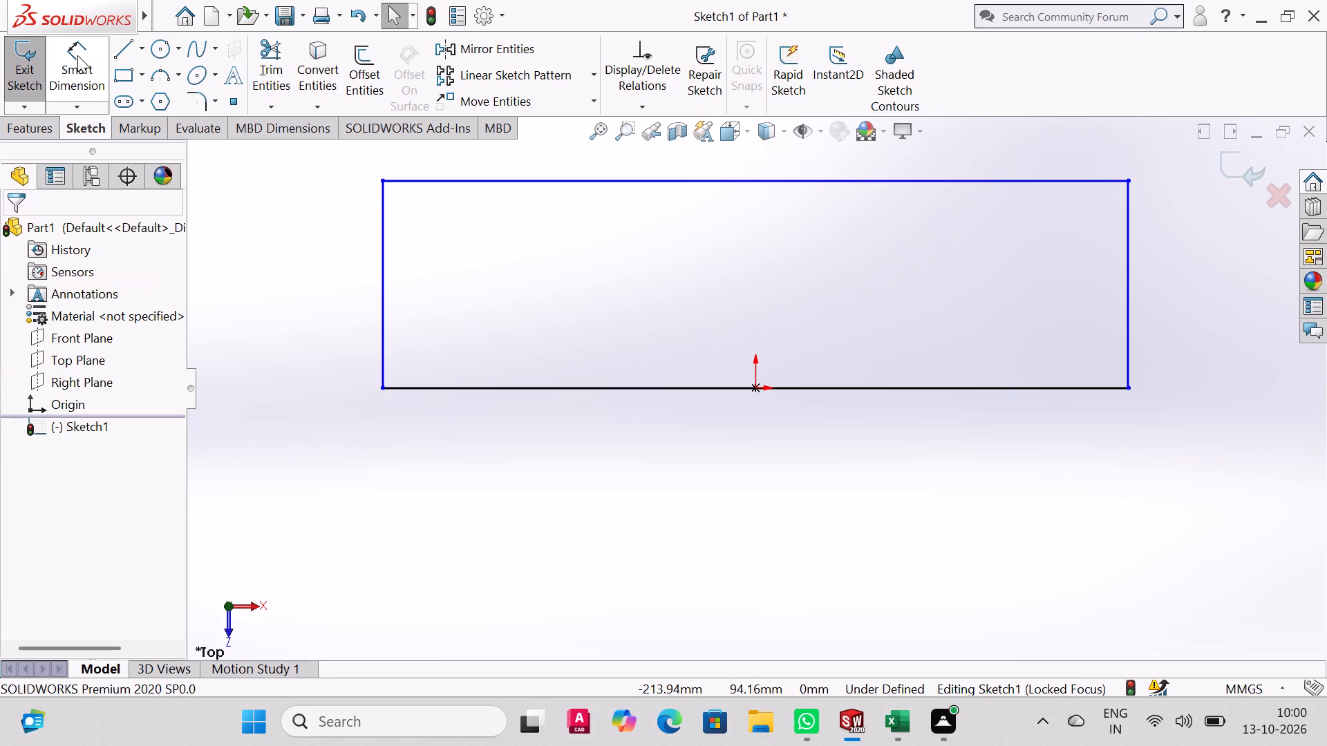
Dimension the rectangle's bottom line through the origin at 84 mm.
left_click(77, 55)
left_click(691, 388)
left_click(711, 470)
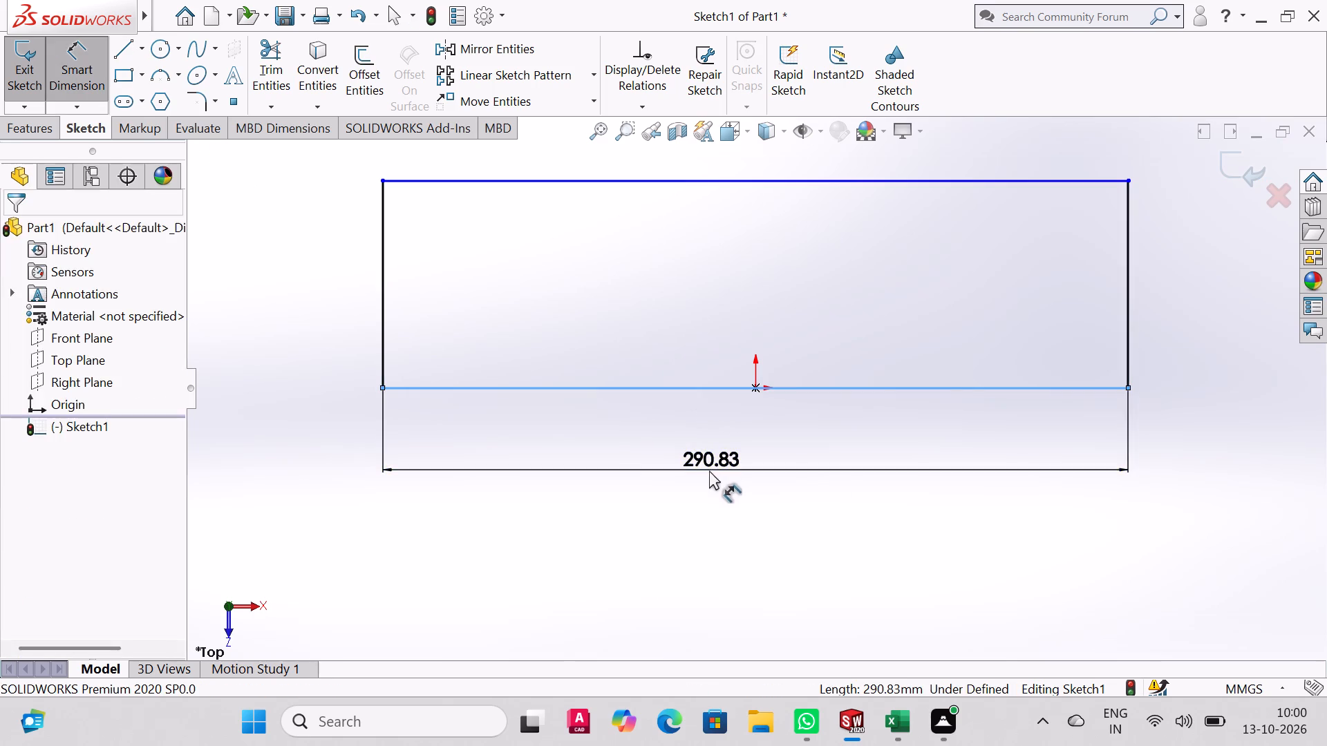
type("84")
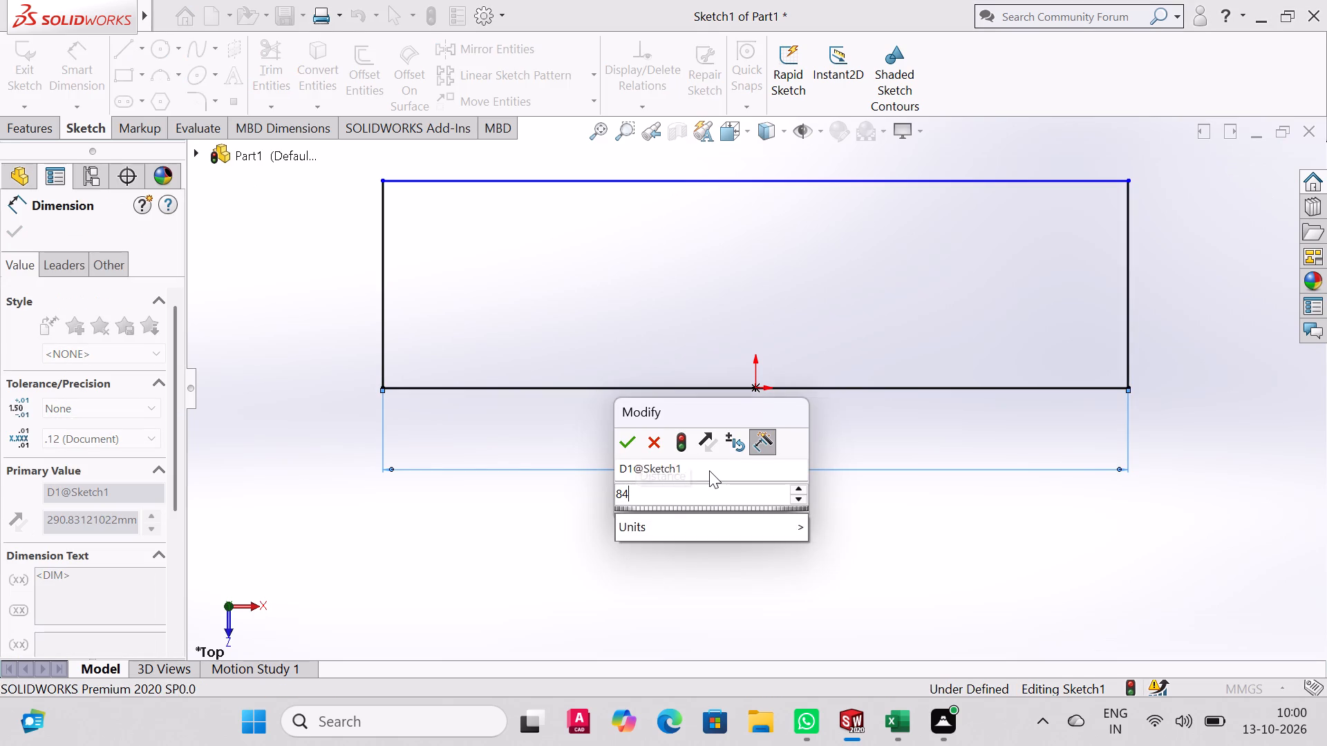
key("Return")
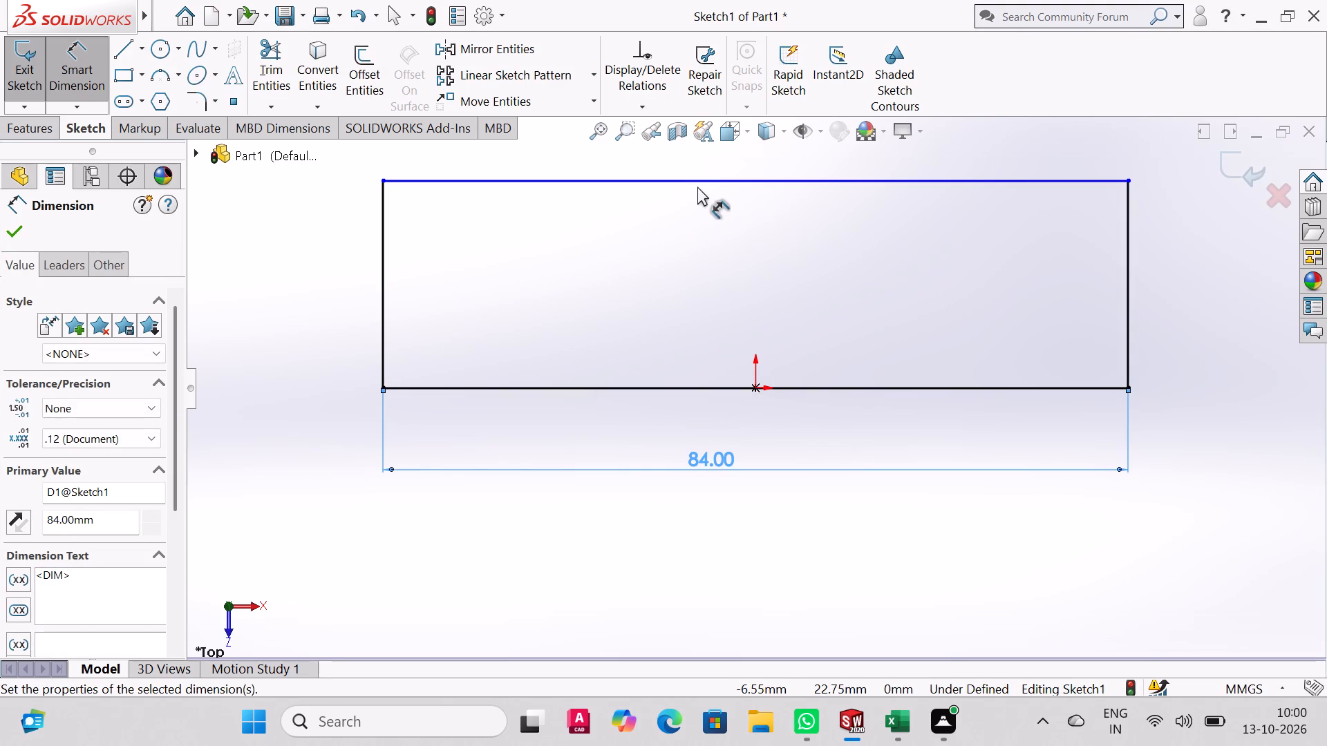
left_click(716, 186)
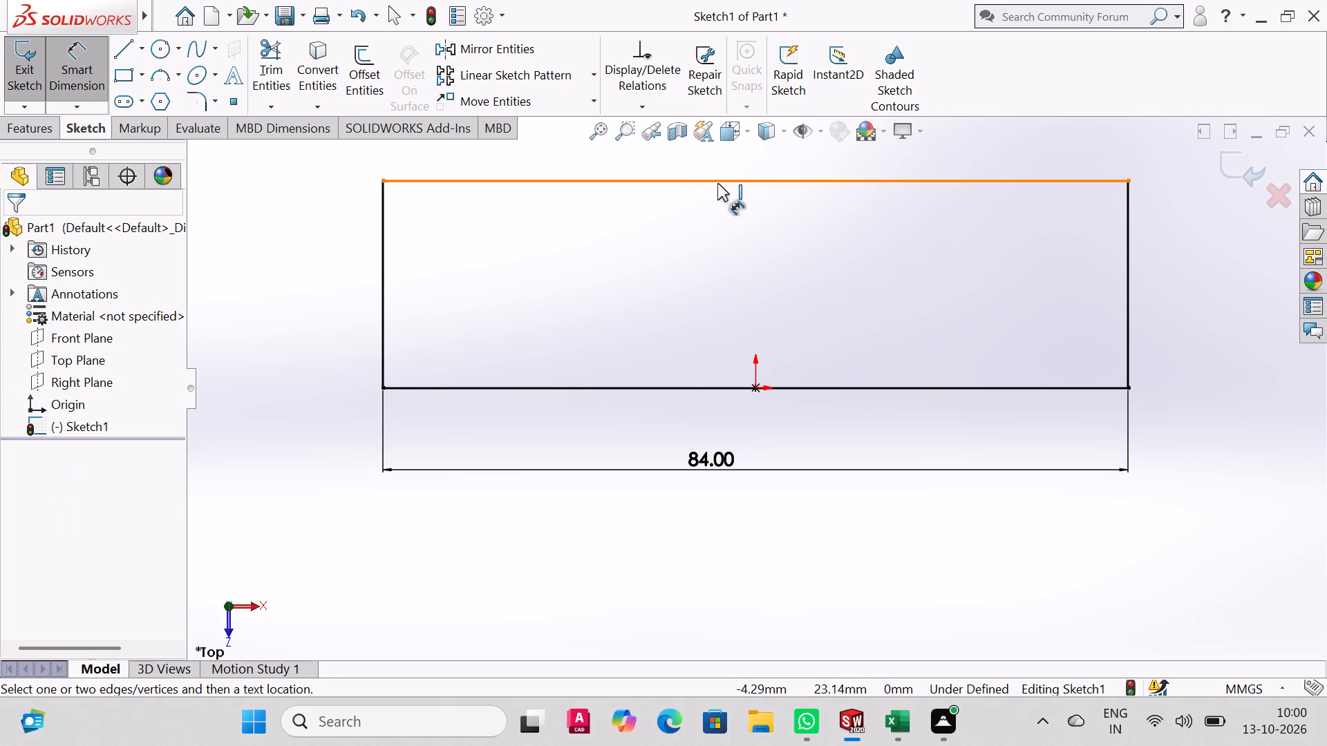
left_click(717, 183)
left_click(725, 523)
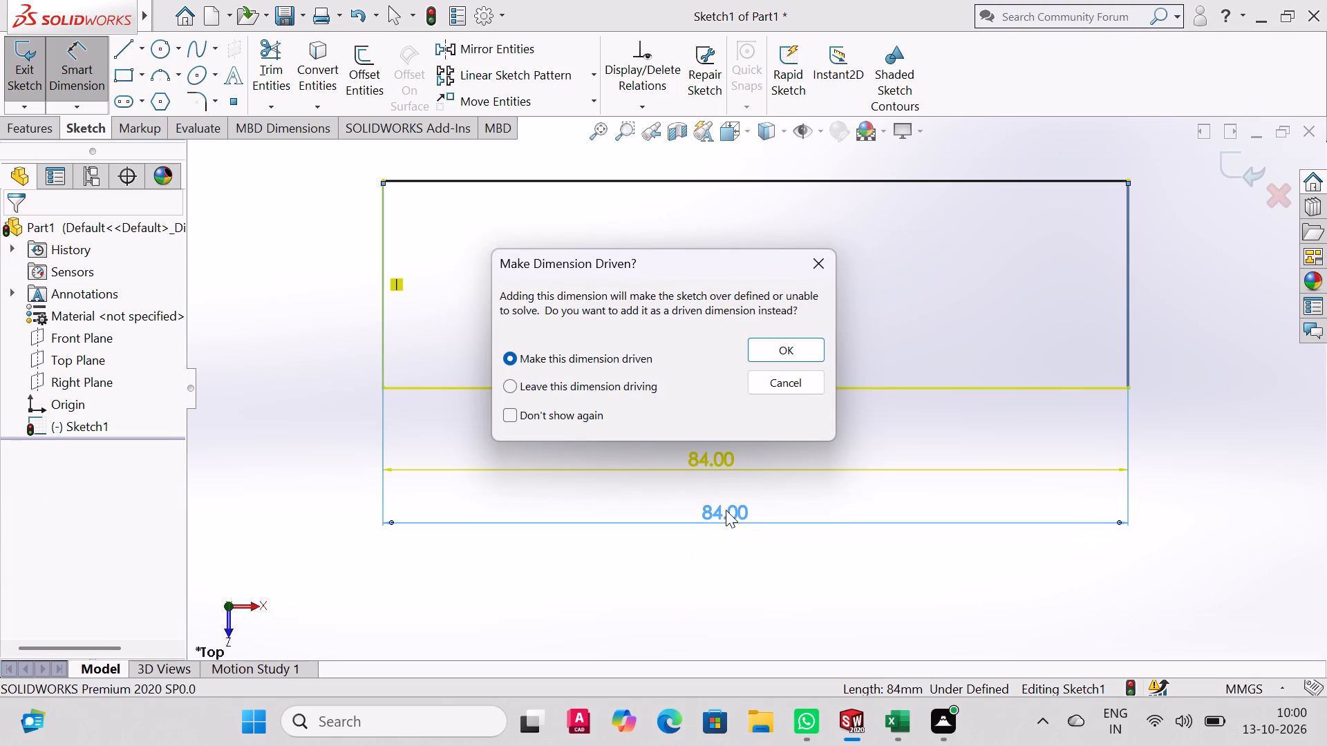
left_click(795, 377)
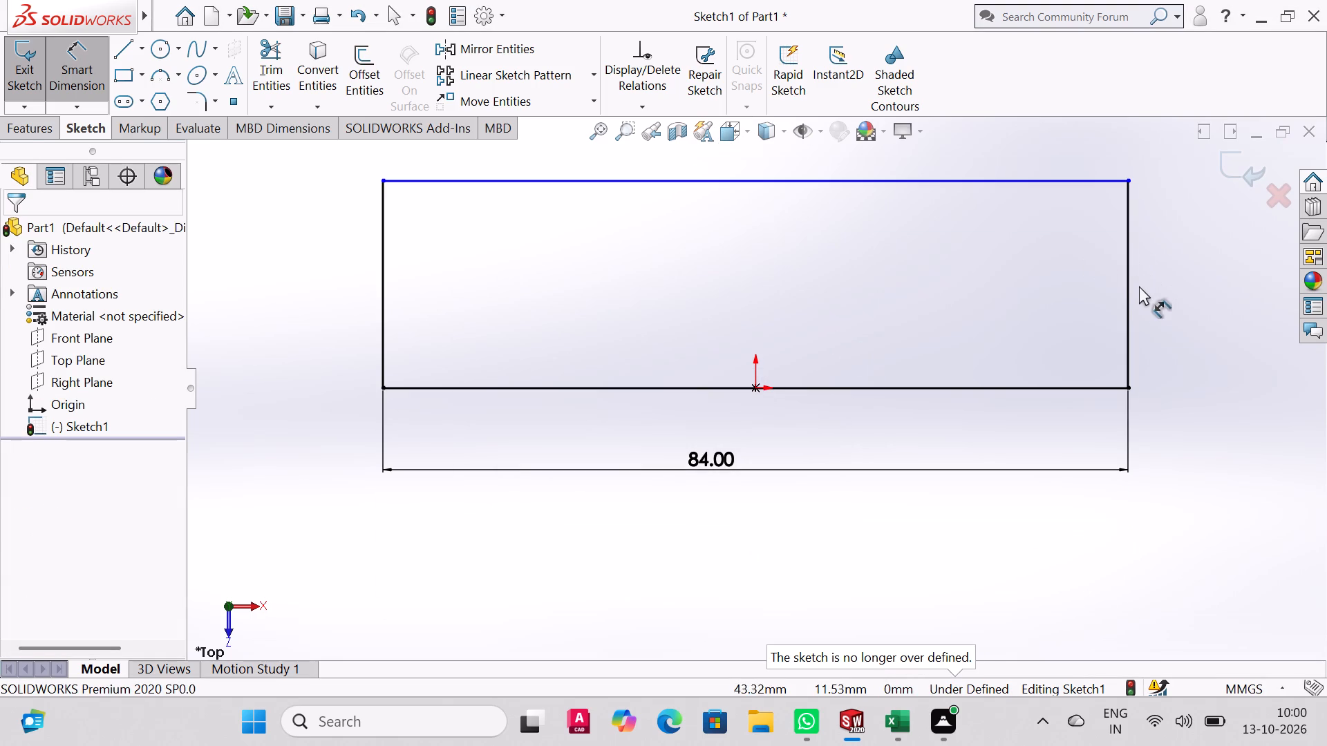
Dimension the rectangle's right vertical side at 58 mm.
left_click(1127, 290)
left_click(1175, 294)
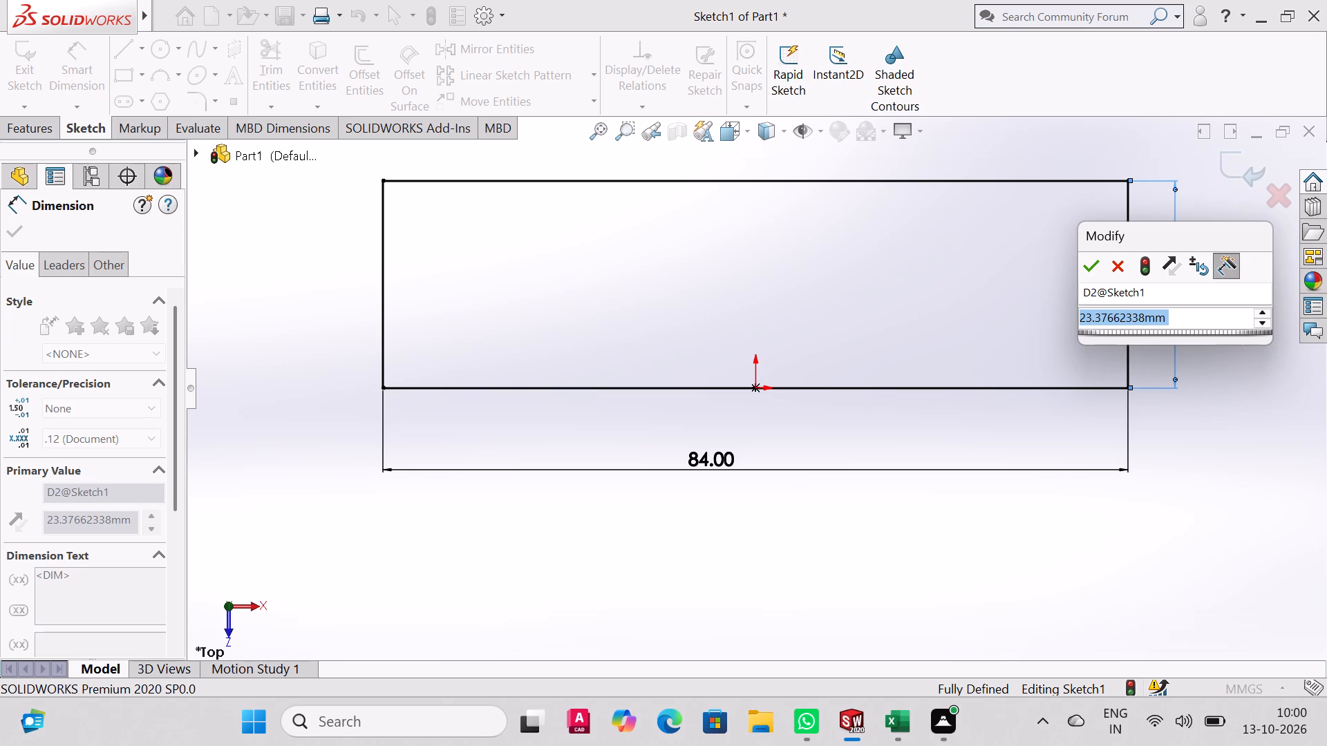
key("5")
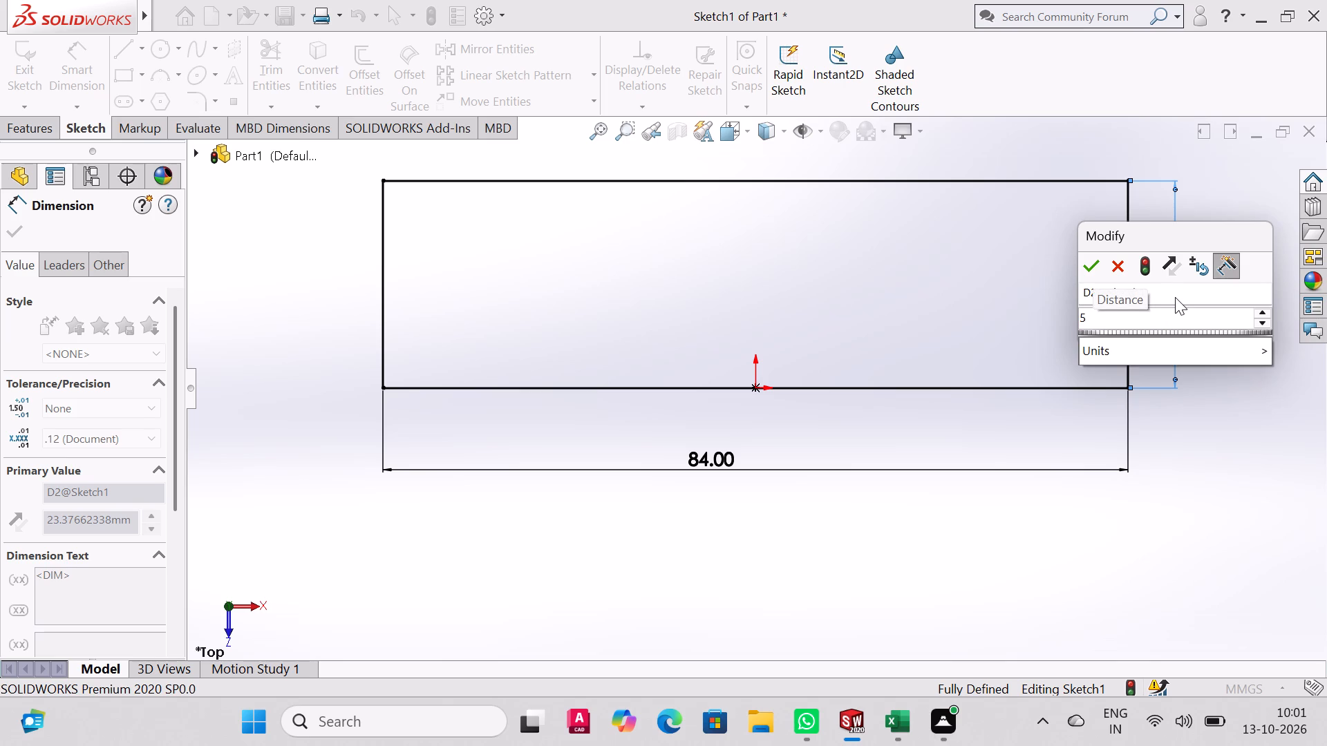
key("8")
key("Return")
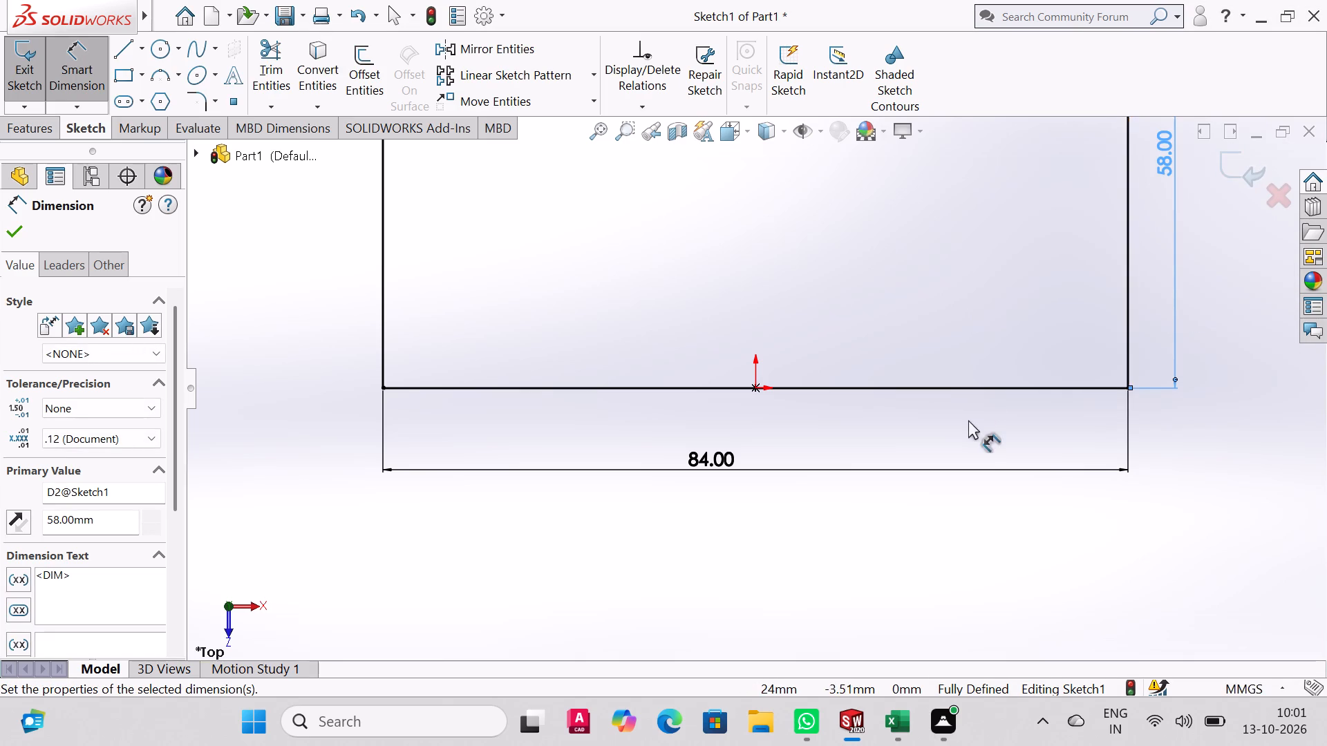
Draw a vertical line about 95 mm long crossing the rectangle's top and bottom edges, about 30 mm right of the origin.
scroll(968, 420, "up", 3)
scroll(996, 328, "down", 4)
scroll(1028, 255, "up", 8)
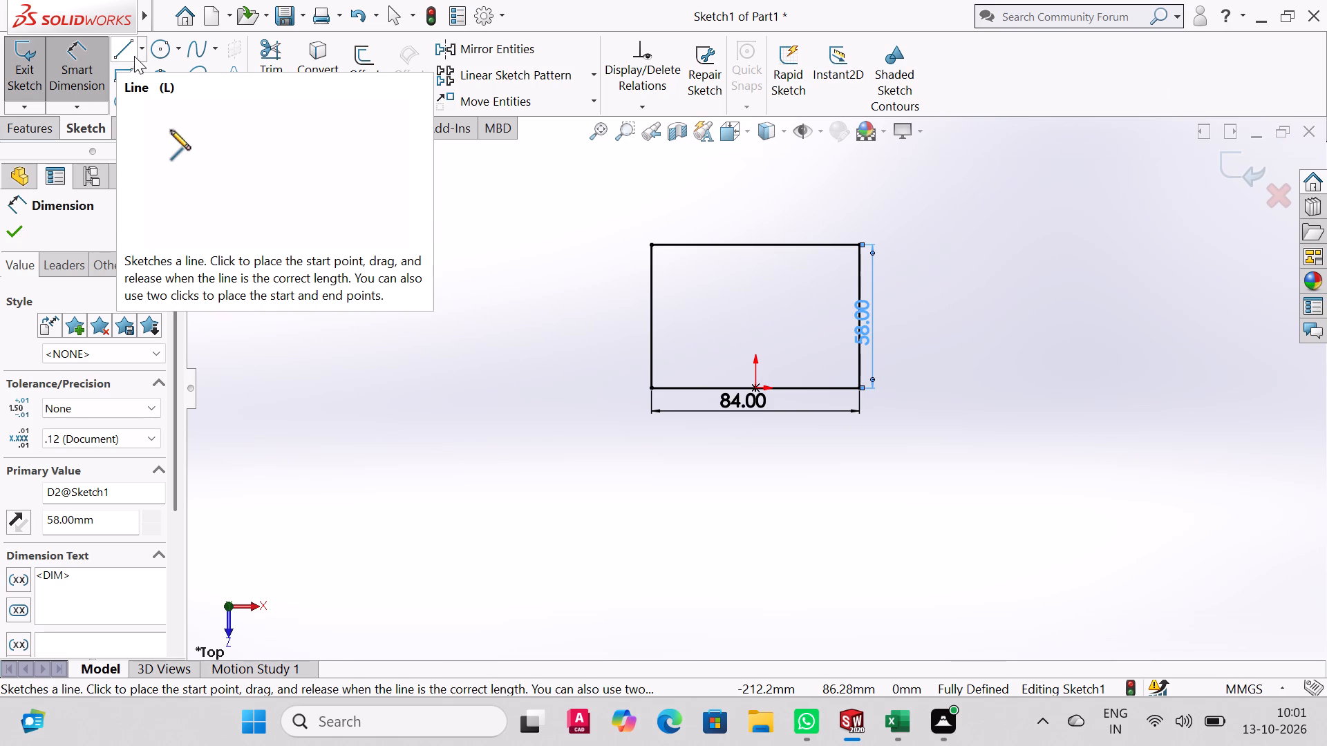
scroll(764, 365, "up", 3)
scroll(771, 364, "down", 5)
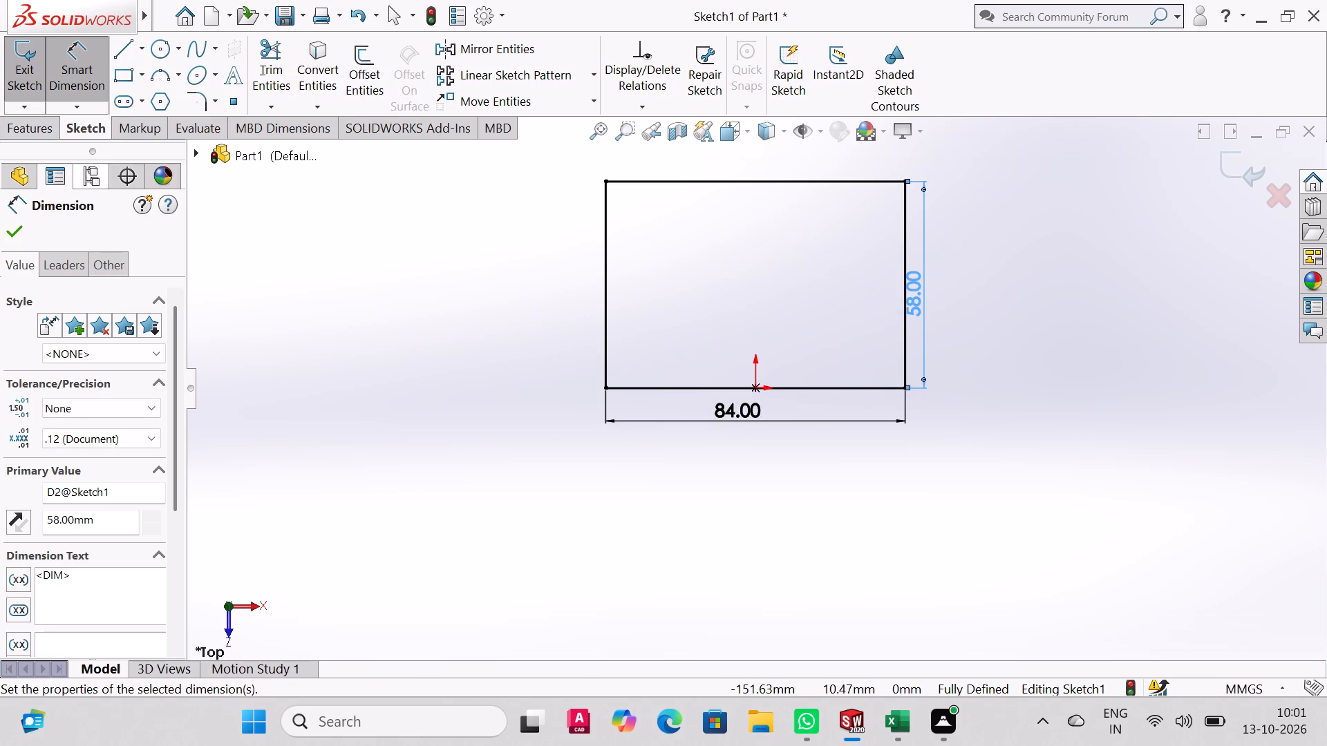
left_click(123, 48)
scroll(842, 164, "up", 2)
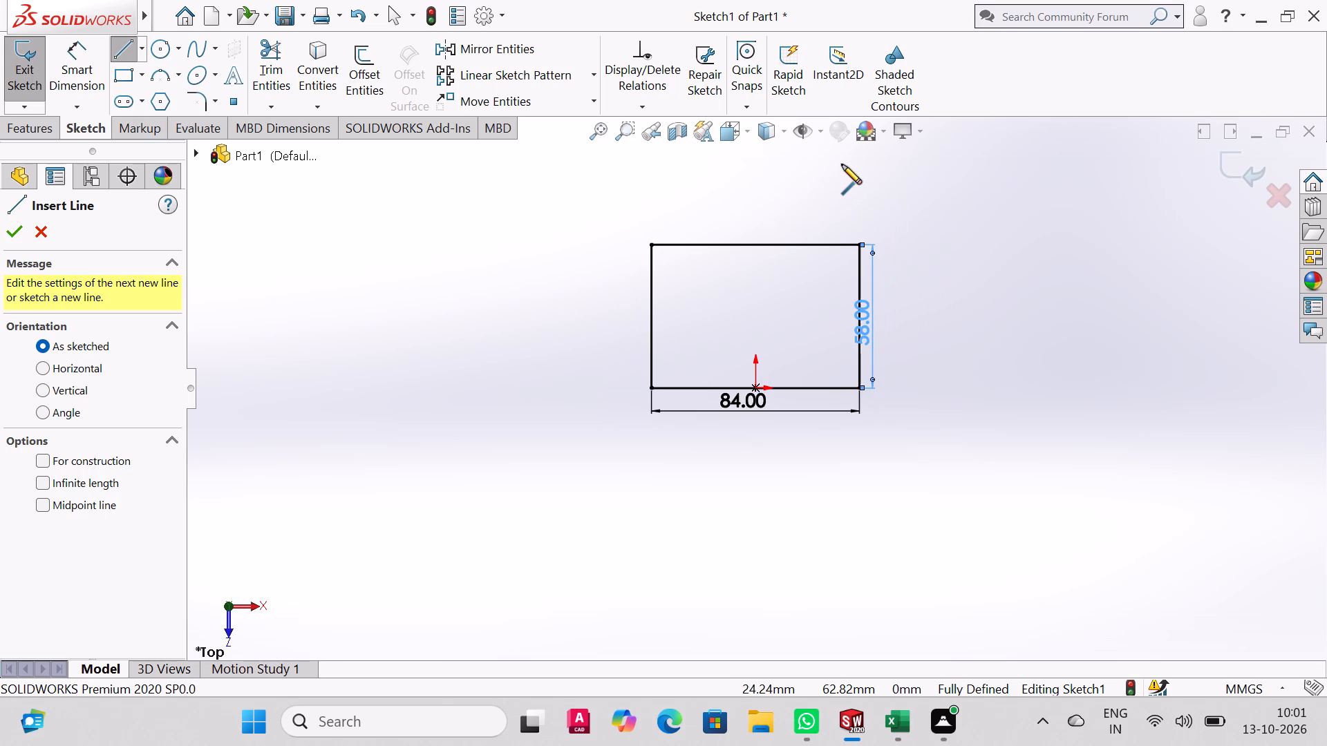
left_click(830, 204)
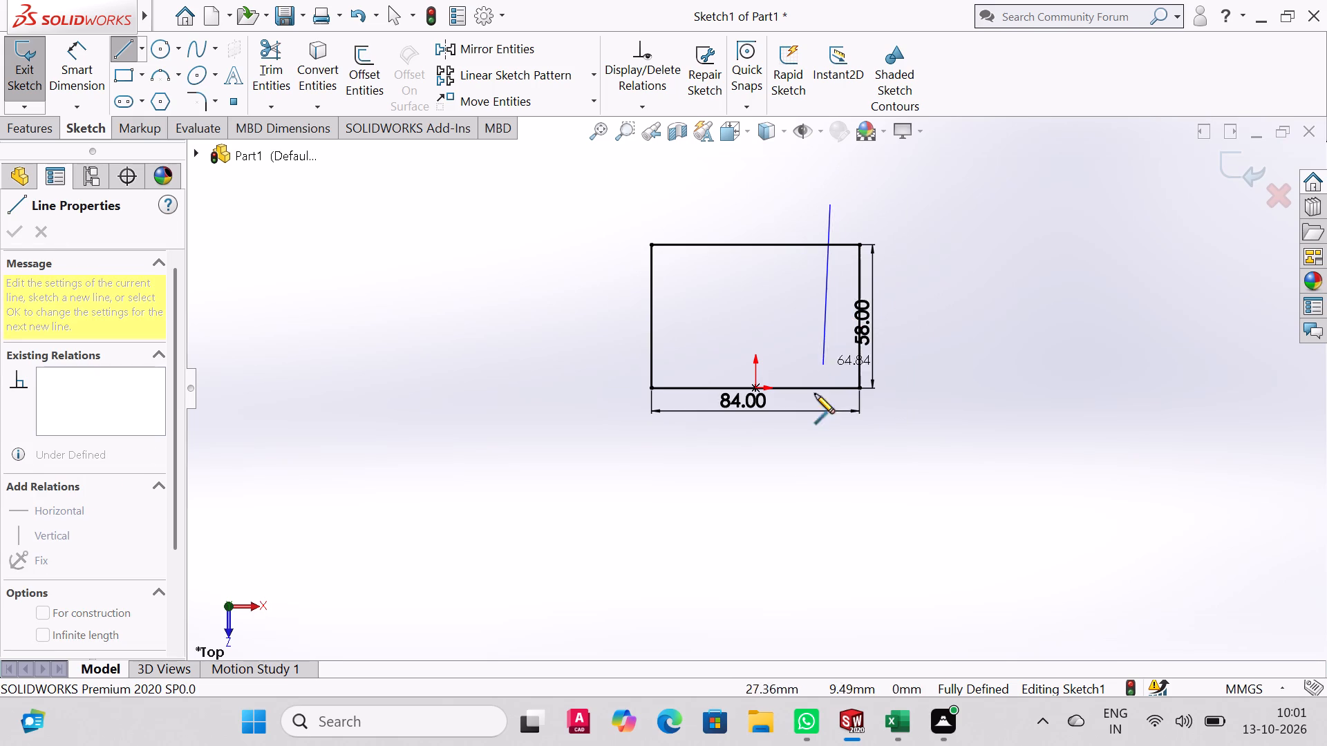
left_click(829, 439)
right_click(828, 433)
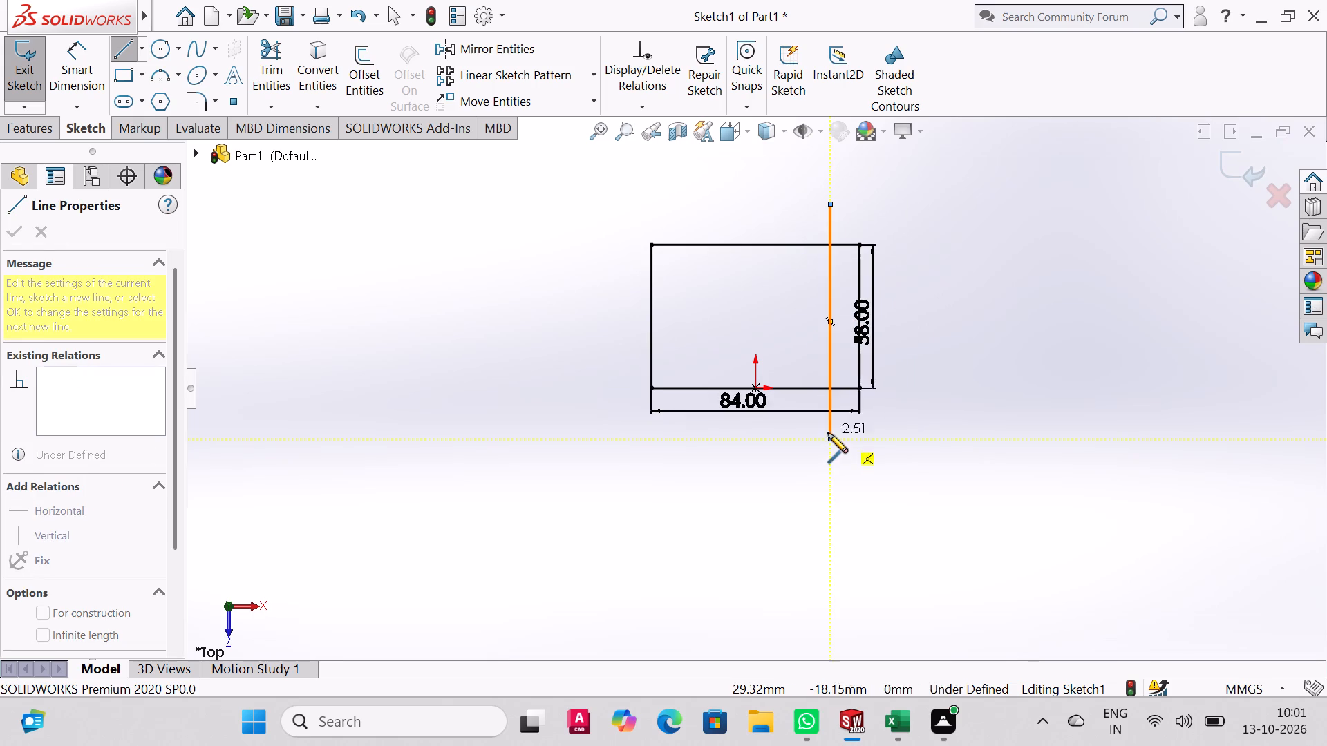
left_click(890, 457)
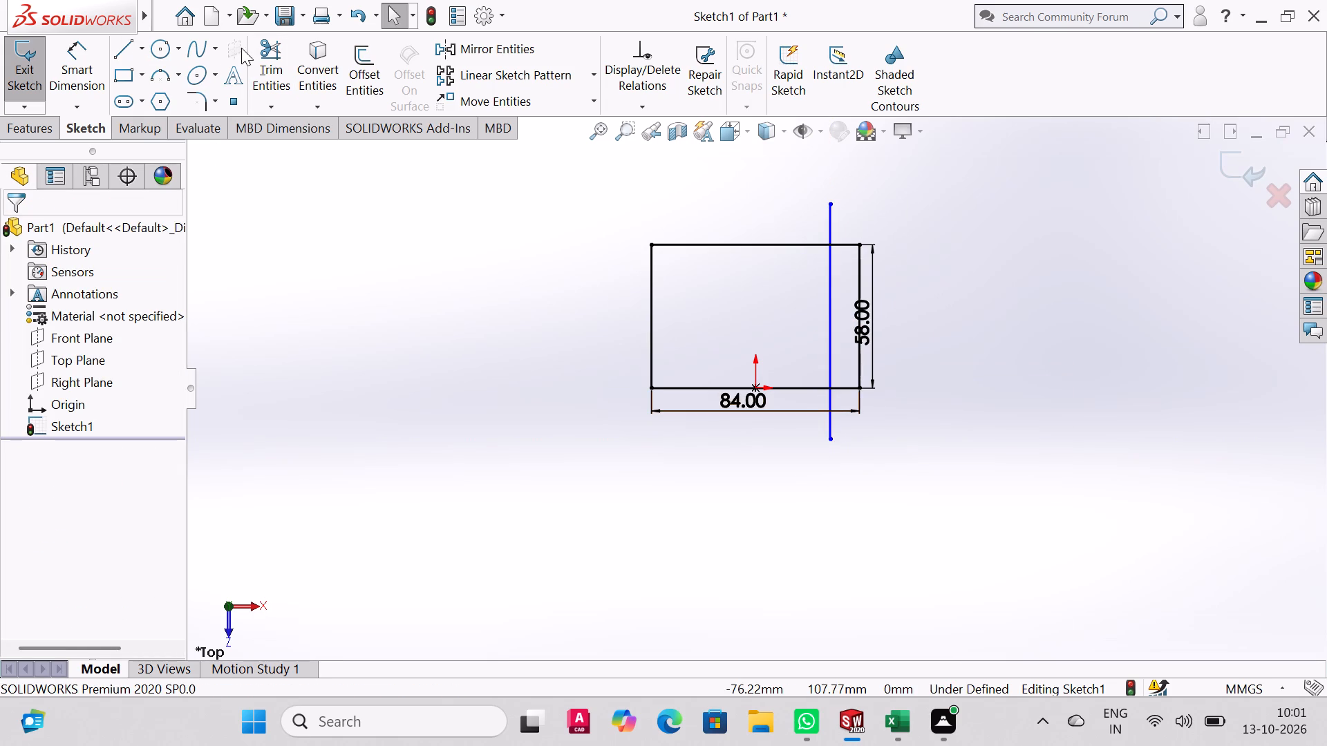
Dimension the horizontal distance from the origin to the crossing vertical line at 20 mm.
left_click(77, 54)
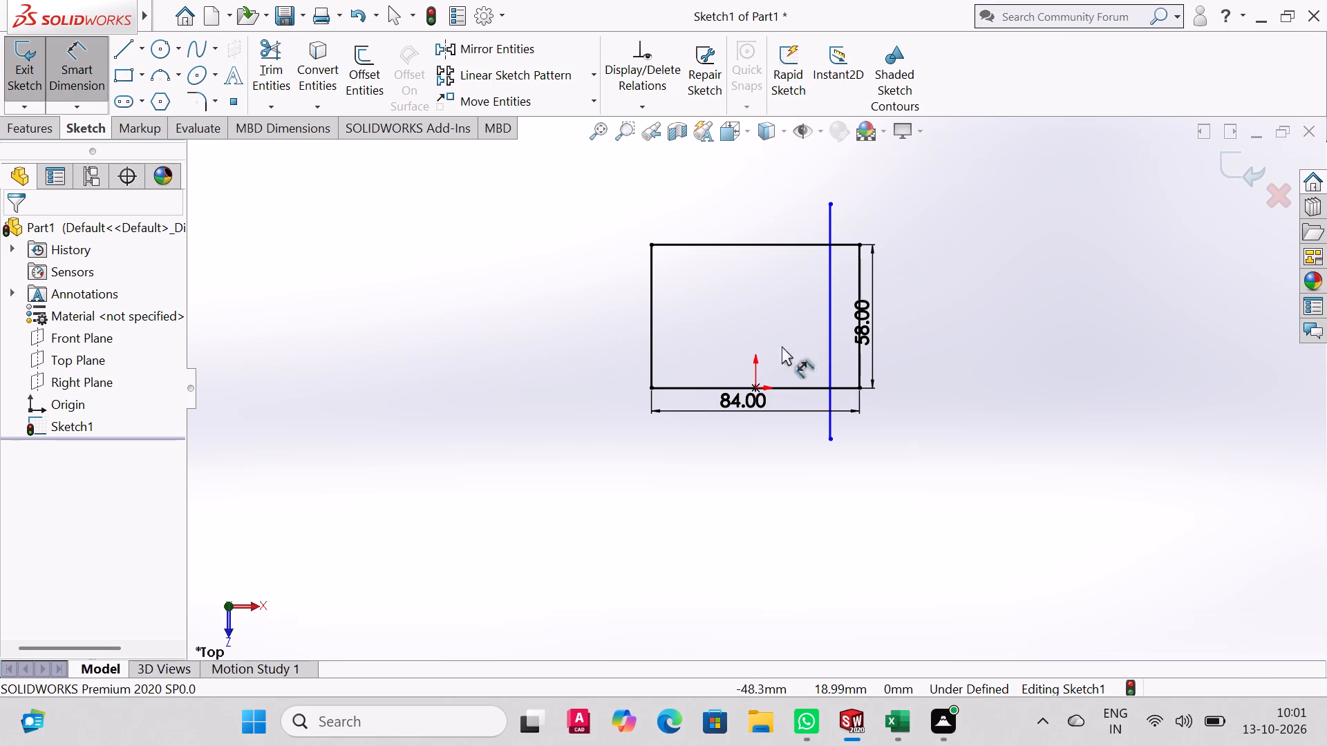
scroll(874, 346, "up", 3)
scroll(858, 344, "down", 9)
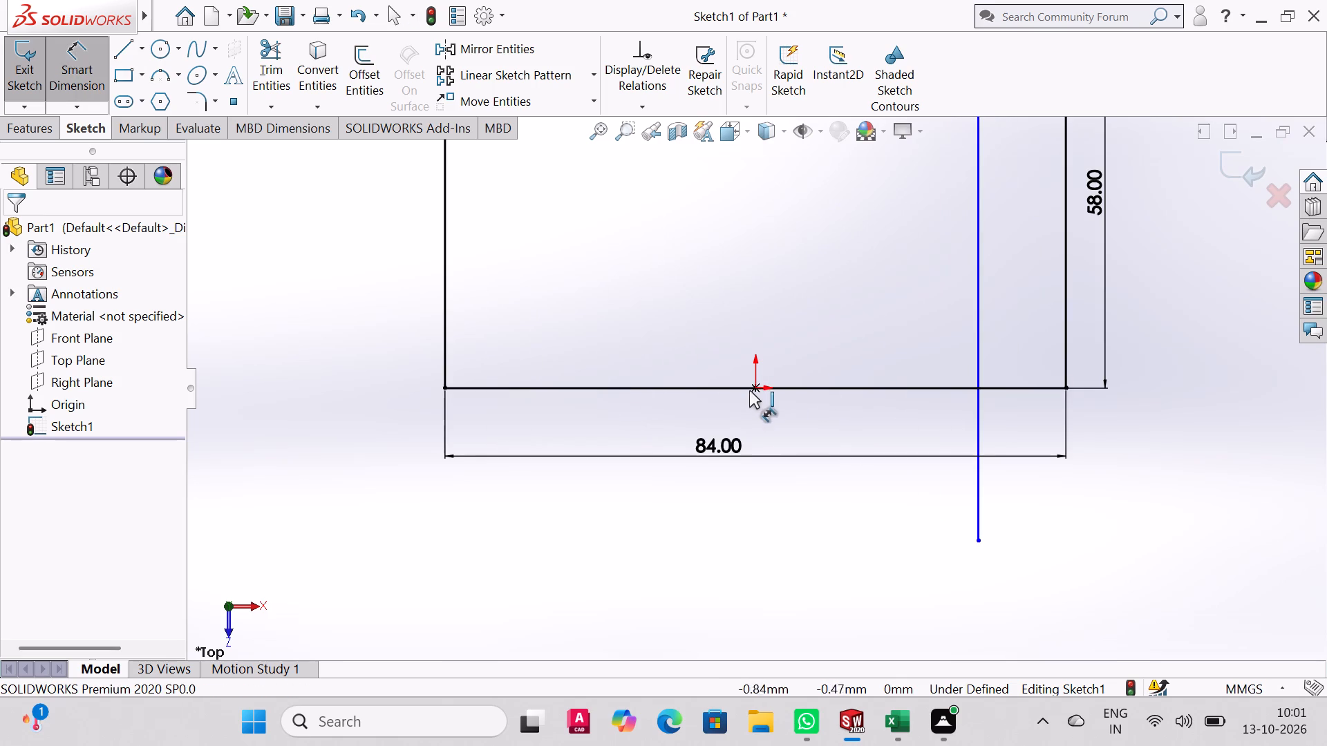
left_click(753, 386)
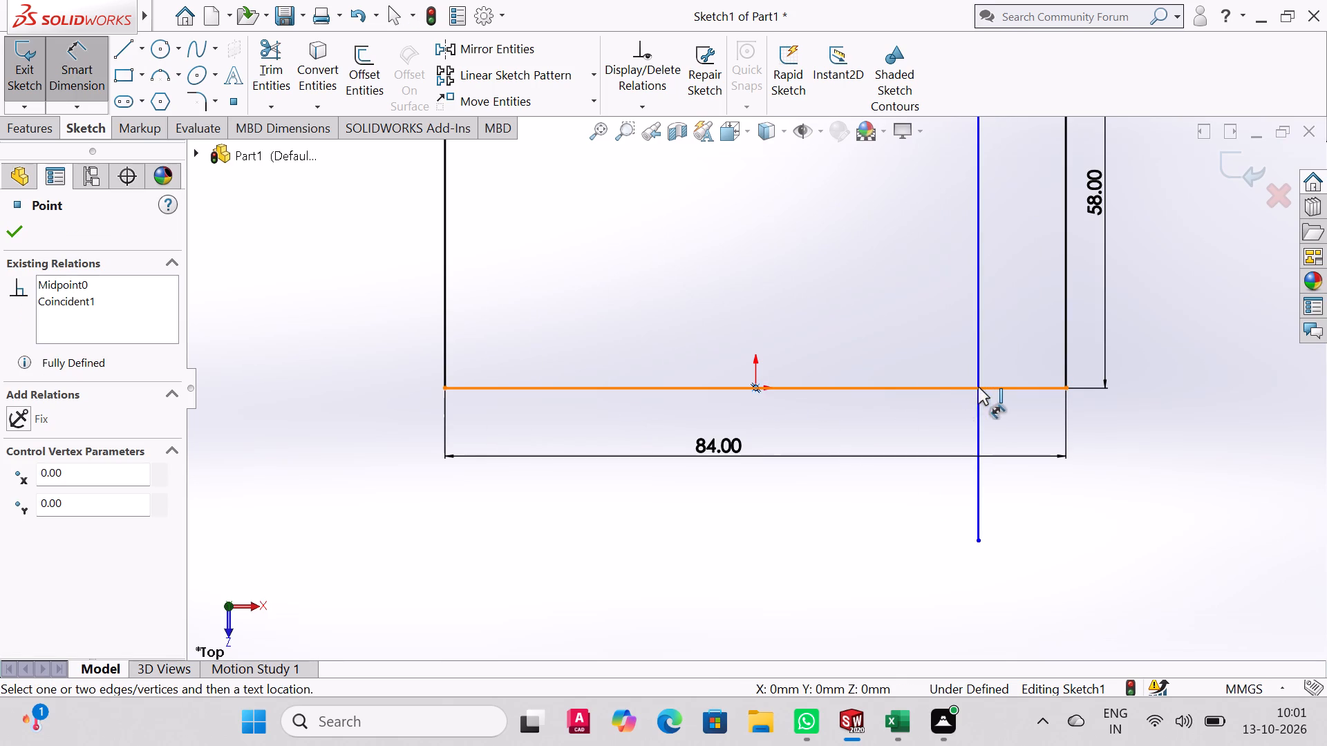
left_click(977, 377)
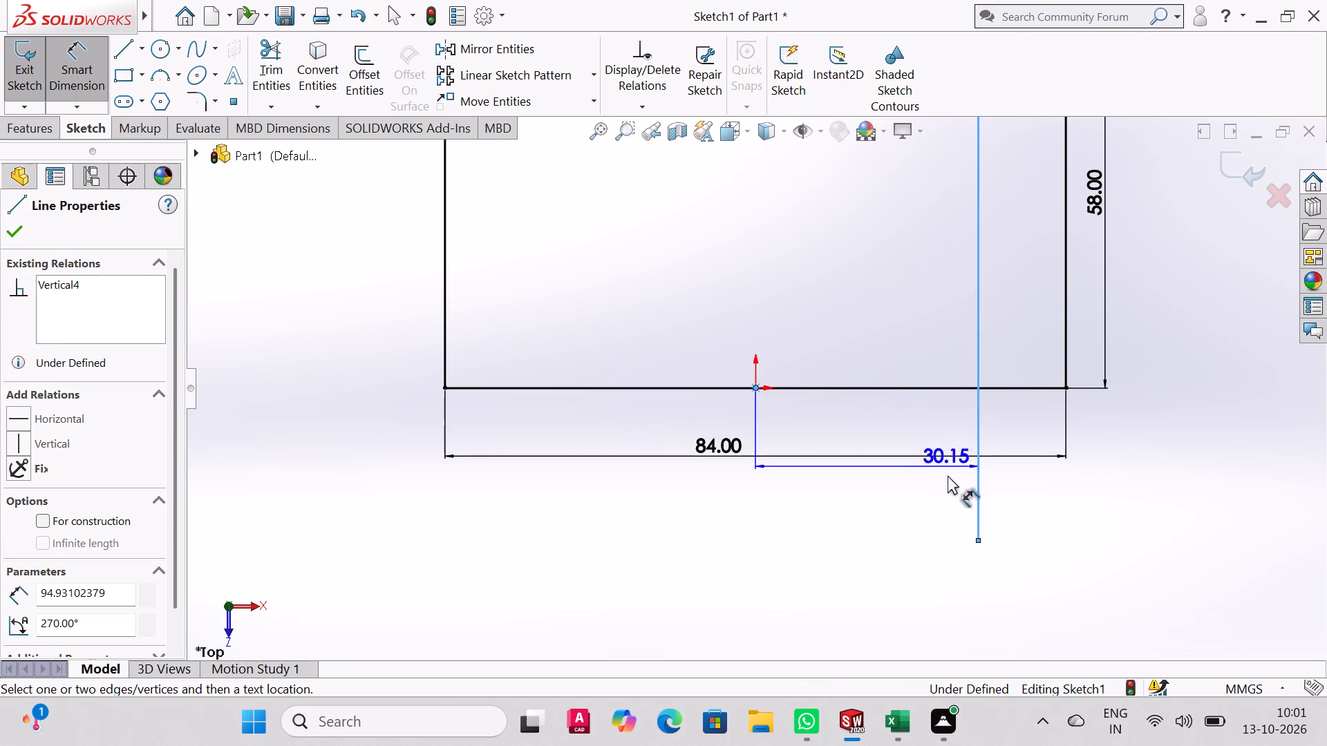
left_click(950, 551)
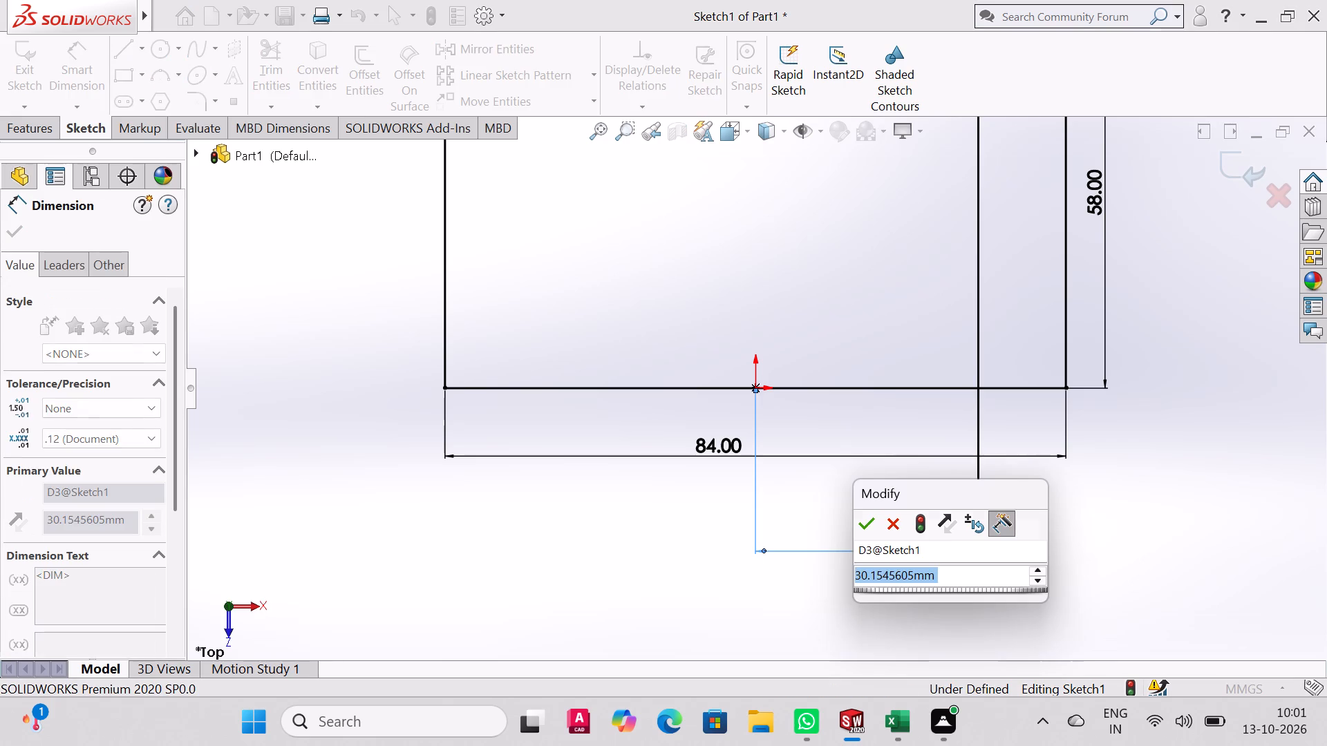
type("20")
key("Return")
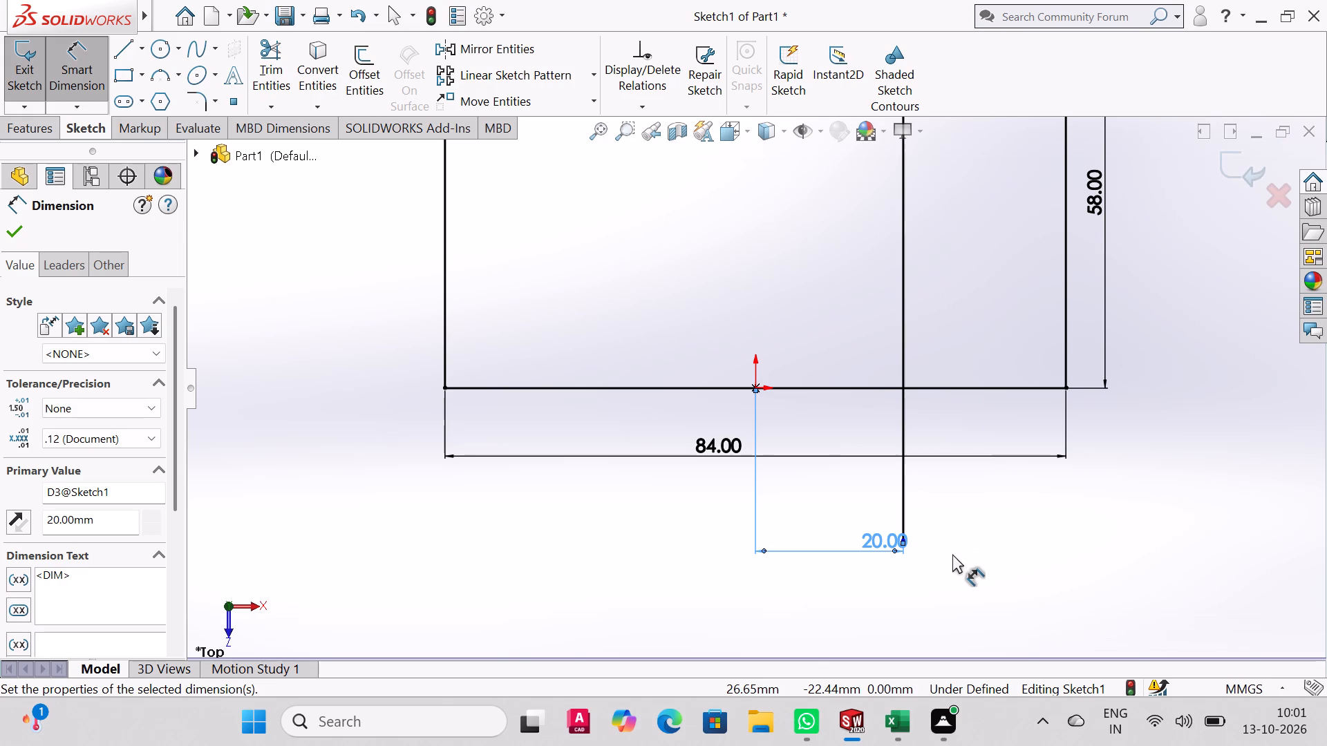
right_click(952, 554)
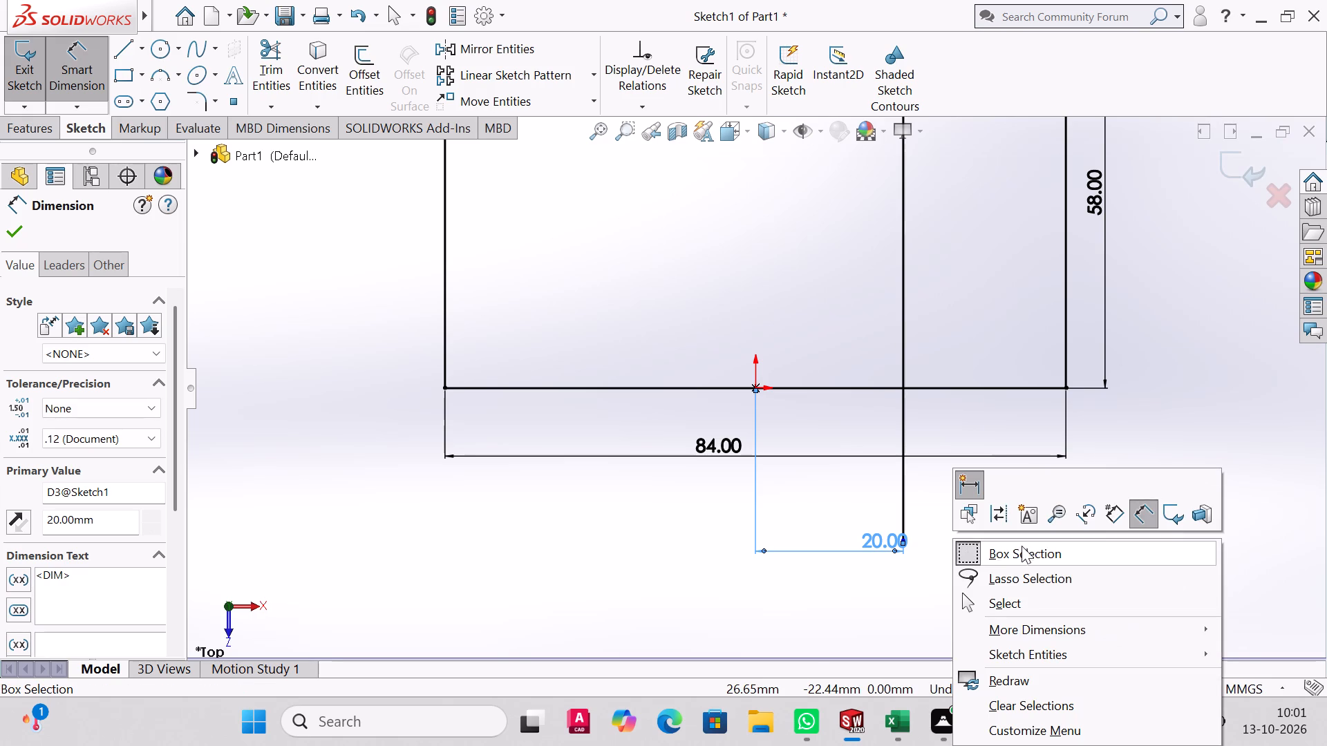
key("Escape")
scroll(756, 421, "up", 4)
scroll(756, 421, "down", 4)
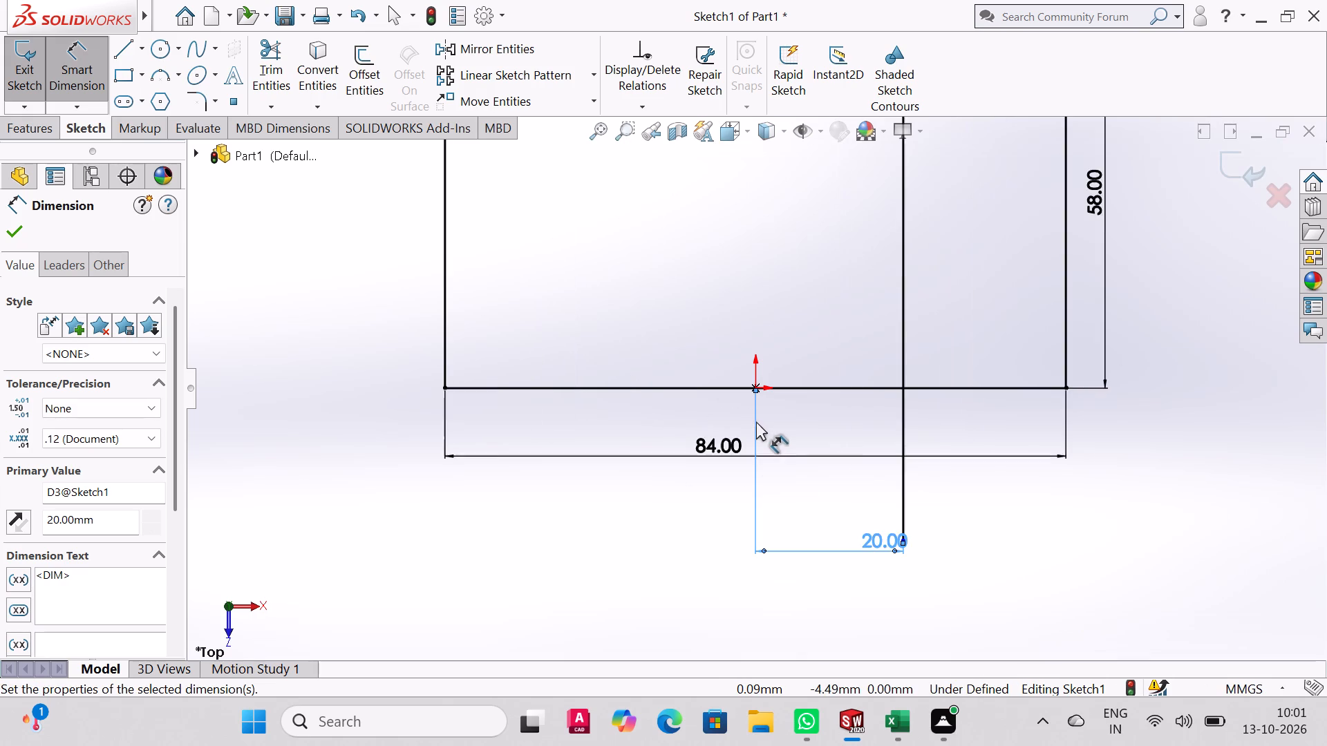
Draw a vertical construction centreline from the origin to the midpoint of the rectangle's top edge.
scroll(756, 417, "up", 5)
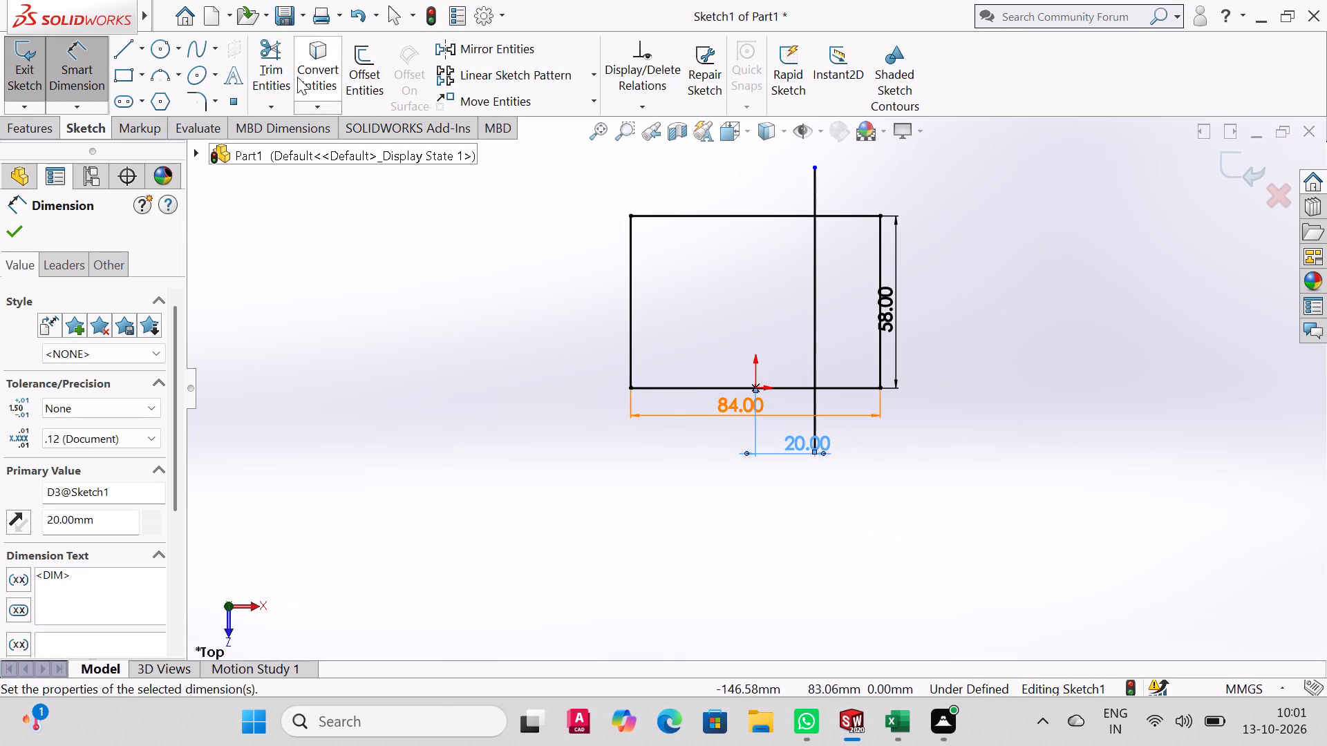
left_click(141, 50)
left_click(147, 96)
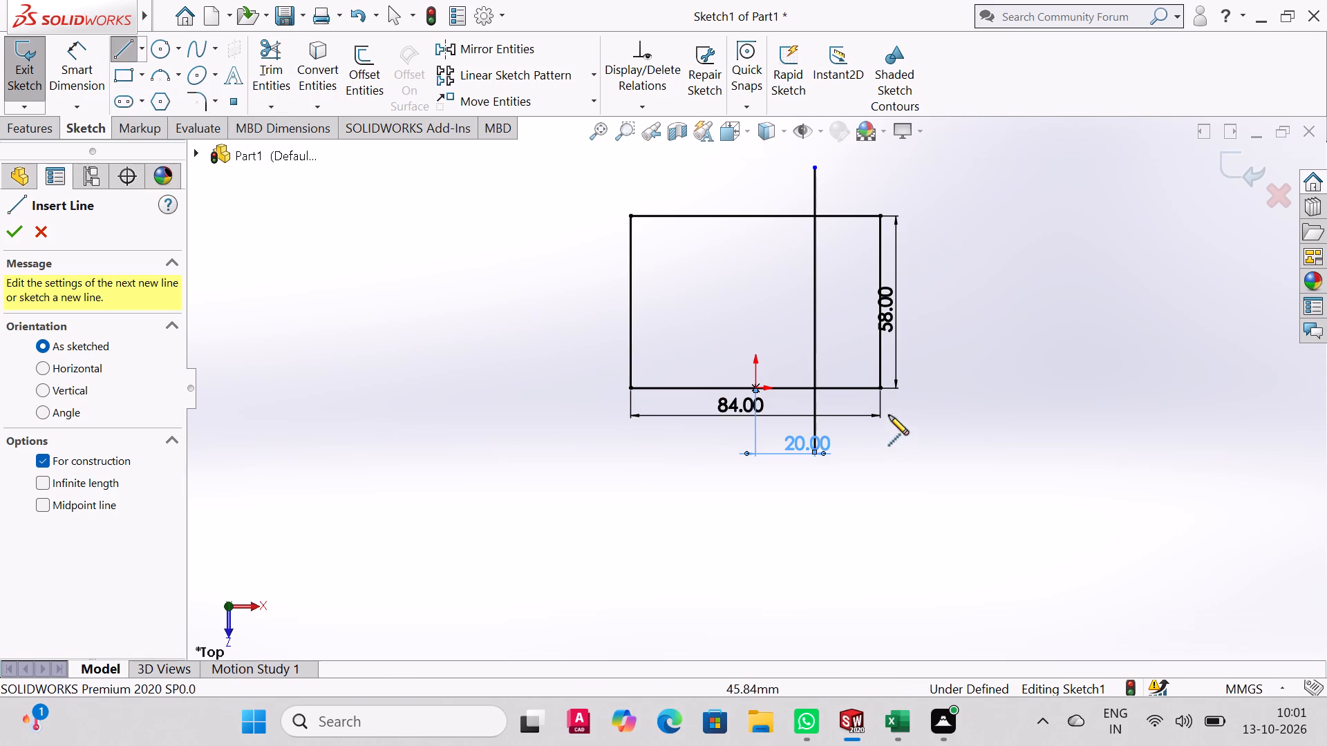
left_click(755, 392)
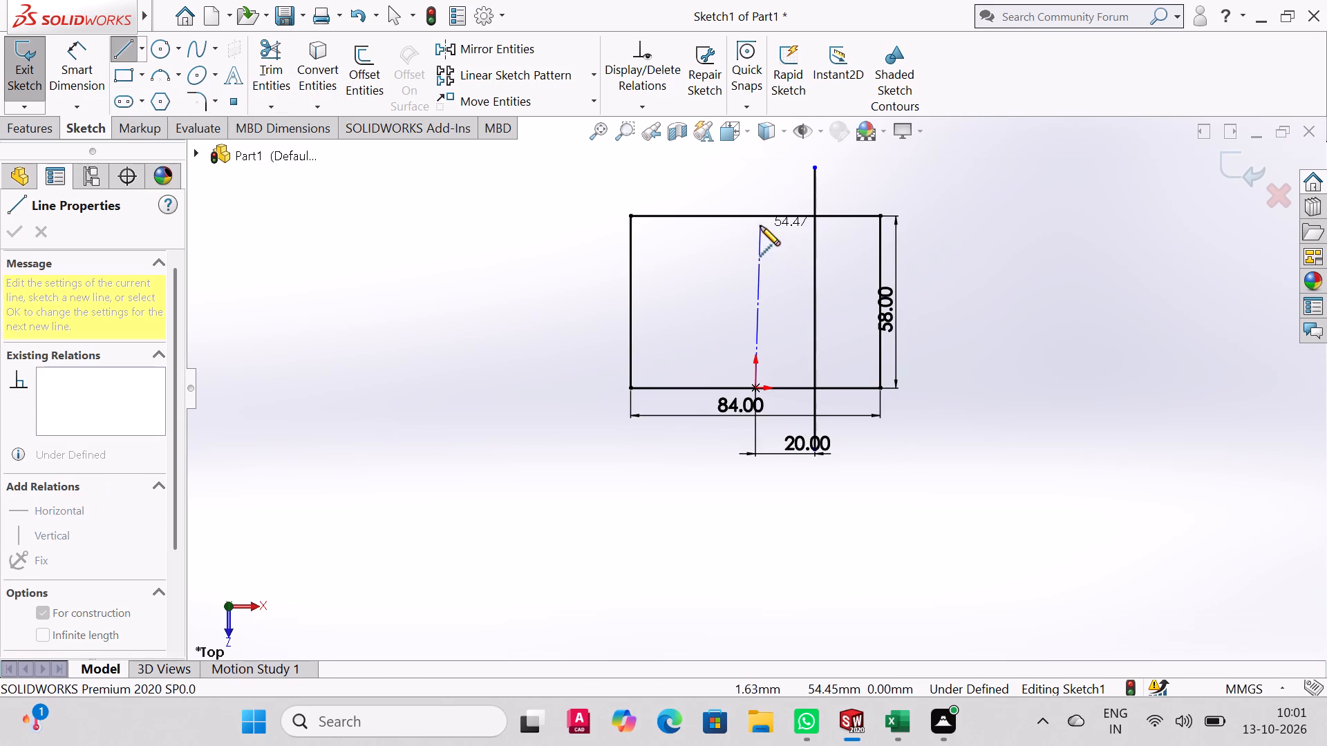
left_click(758, 216)
right_click(757, 215)
left_click(828, 227)
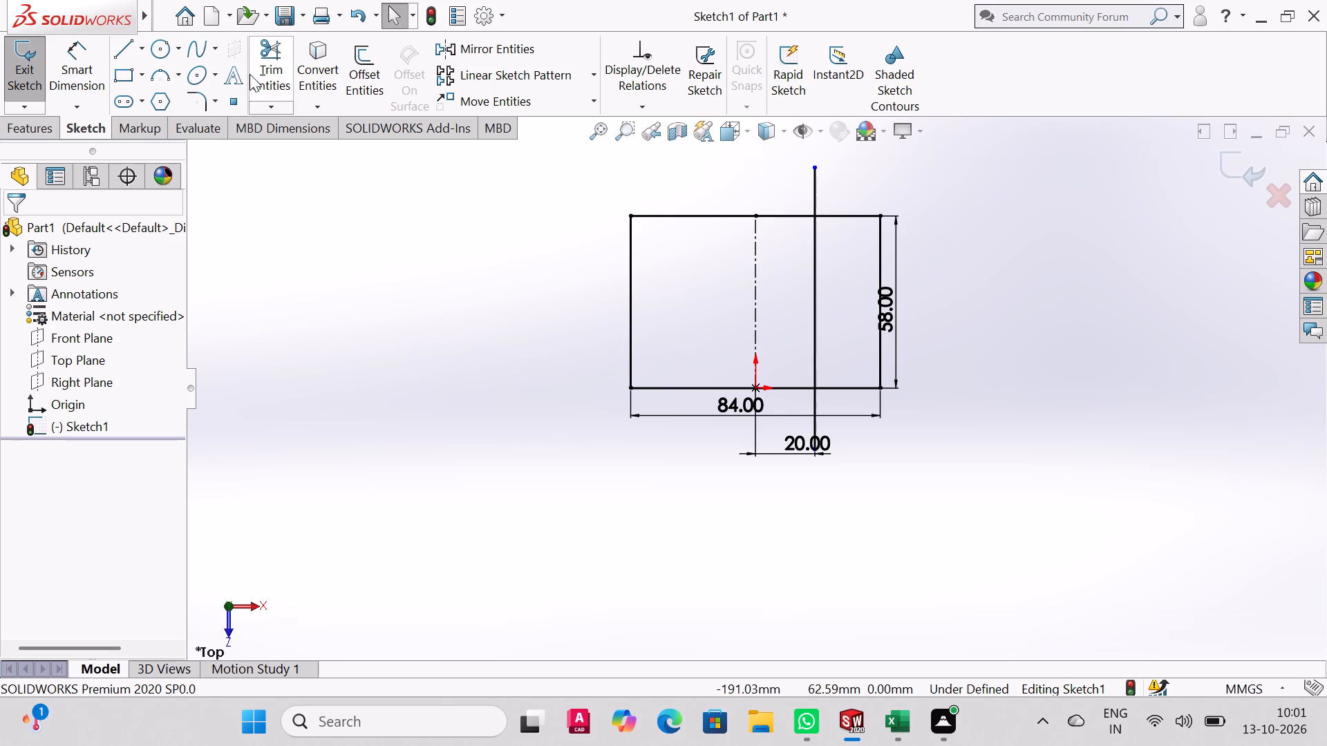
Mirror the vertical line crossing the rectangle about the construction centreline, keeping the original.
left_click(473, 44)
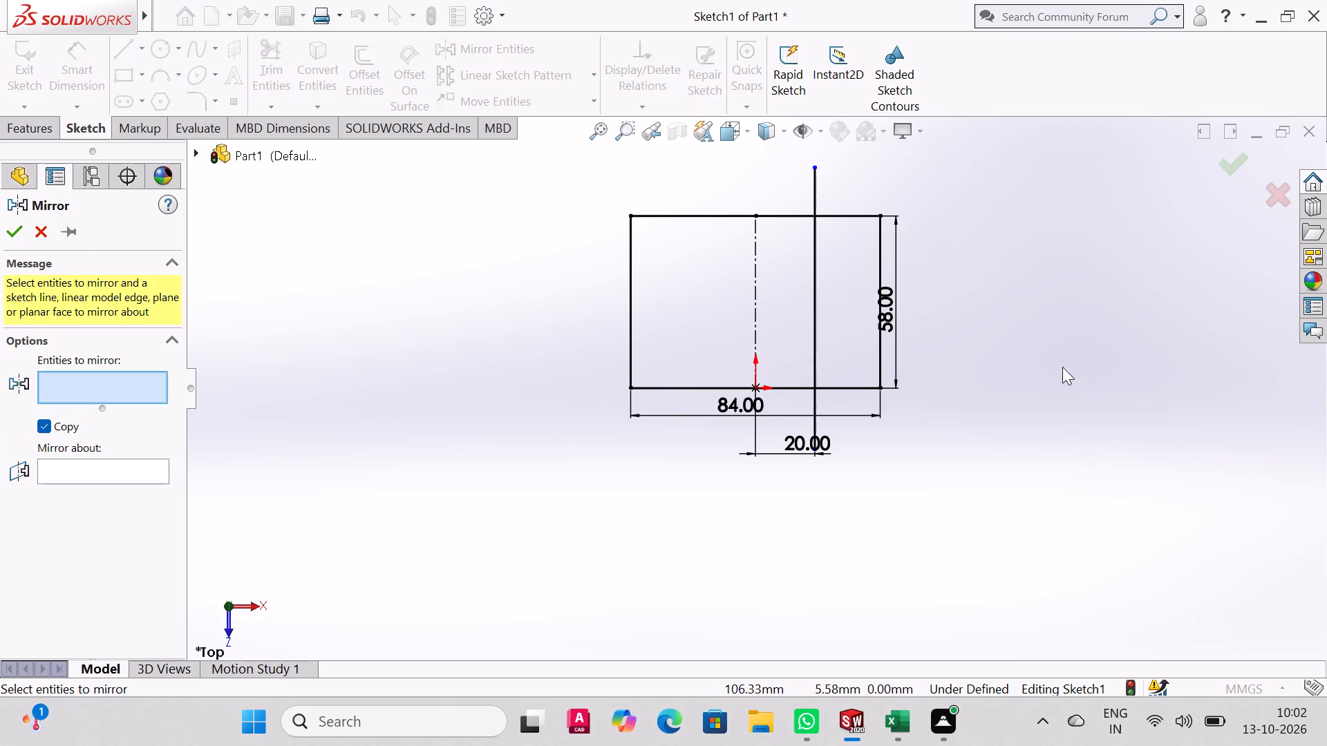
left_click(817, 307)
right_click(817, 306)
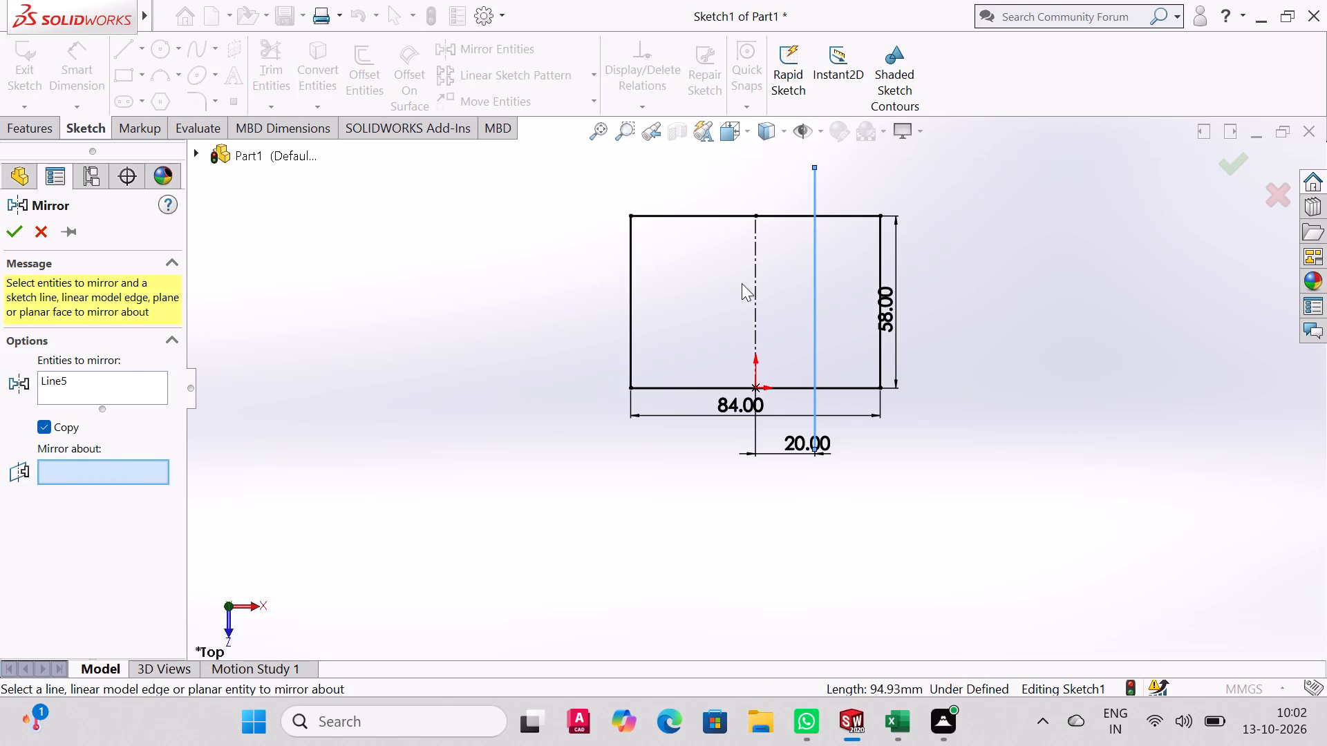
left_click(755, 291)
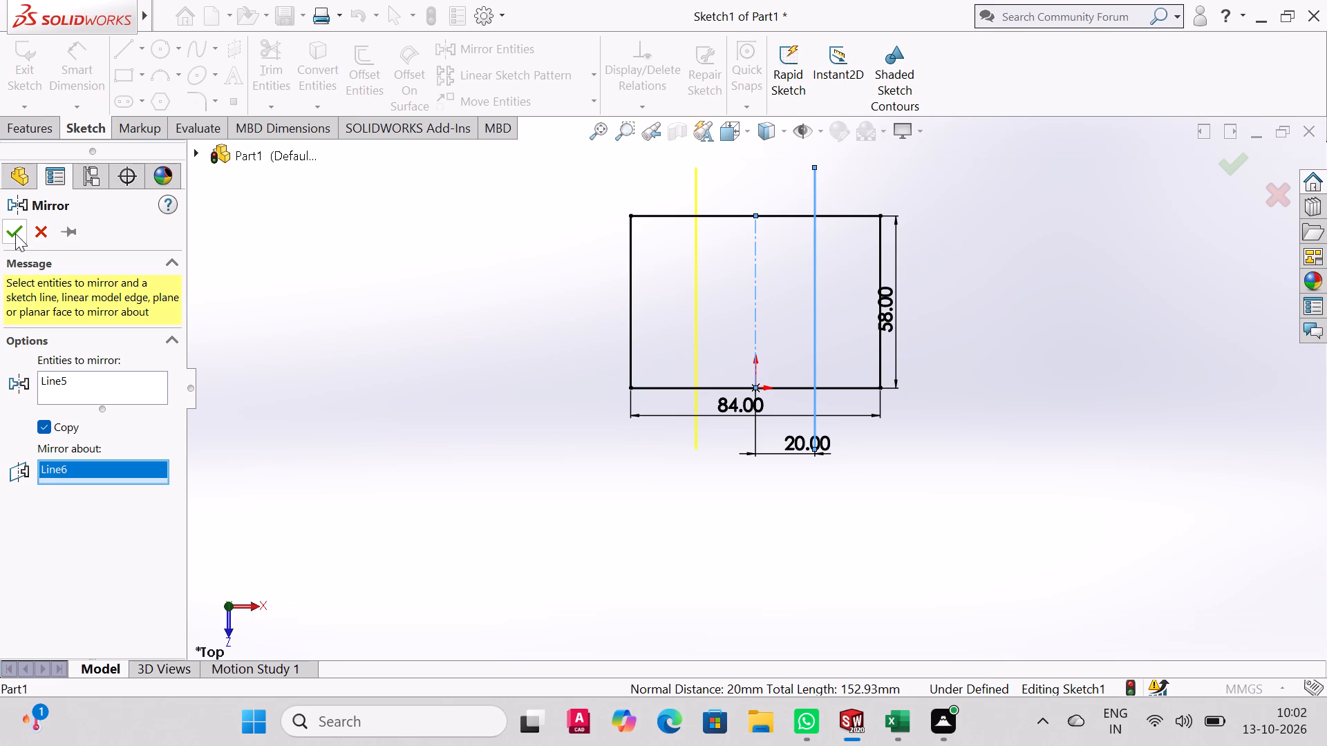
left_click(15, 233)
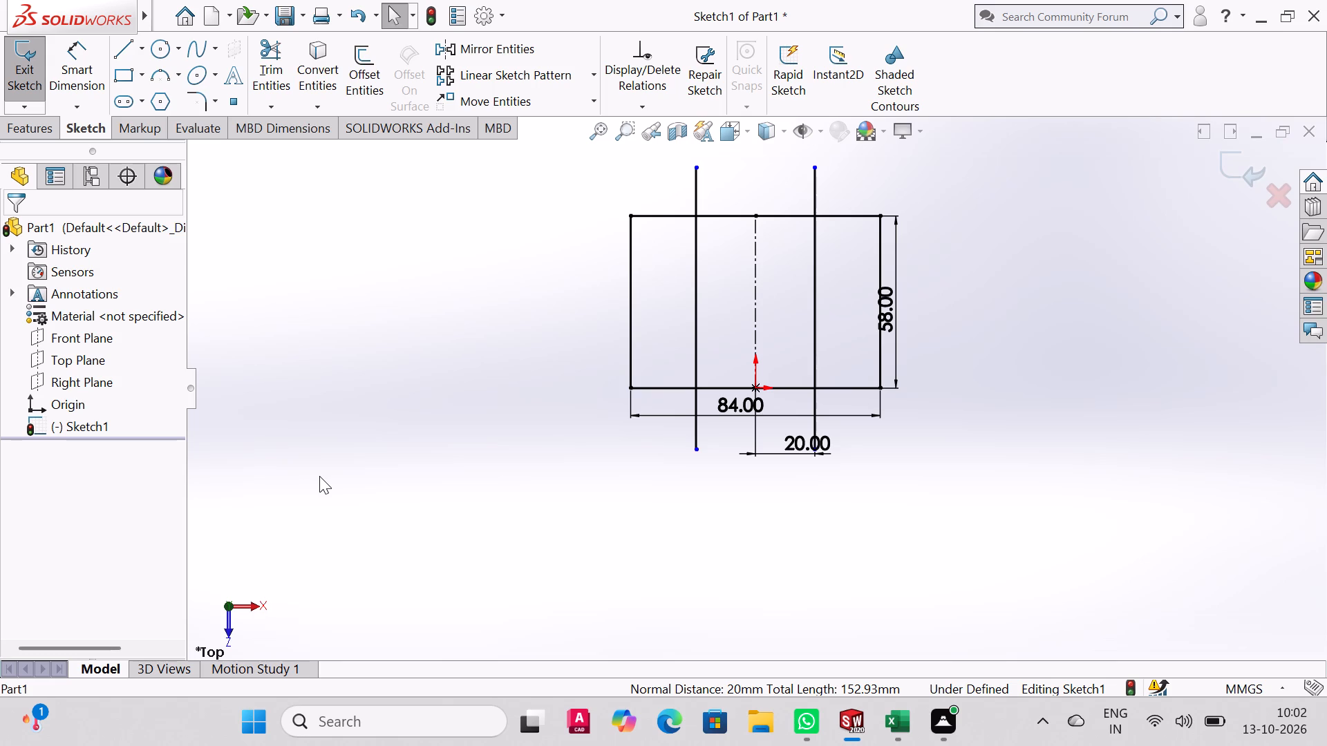
Set the rectangle's vertical side dimension to 46 mm.
double_click(885, 315)
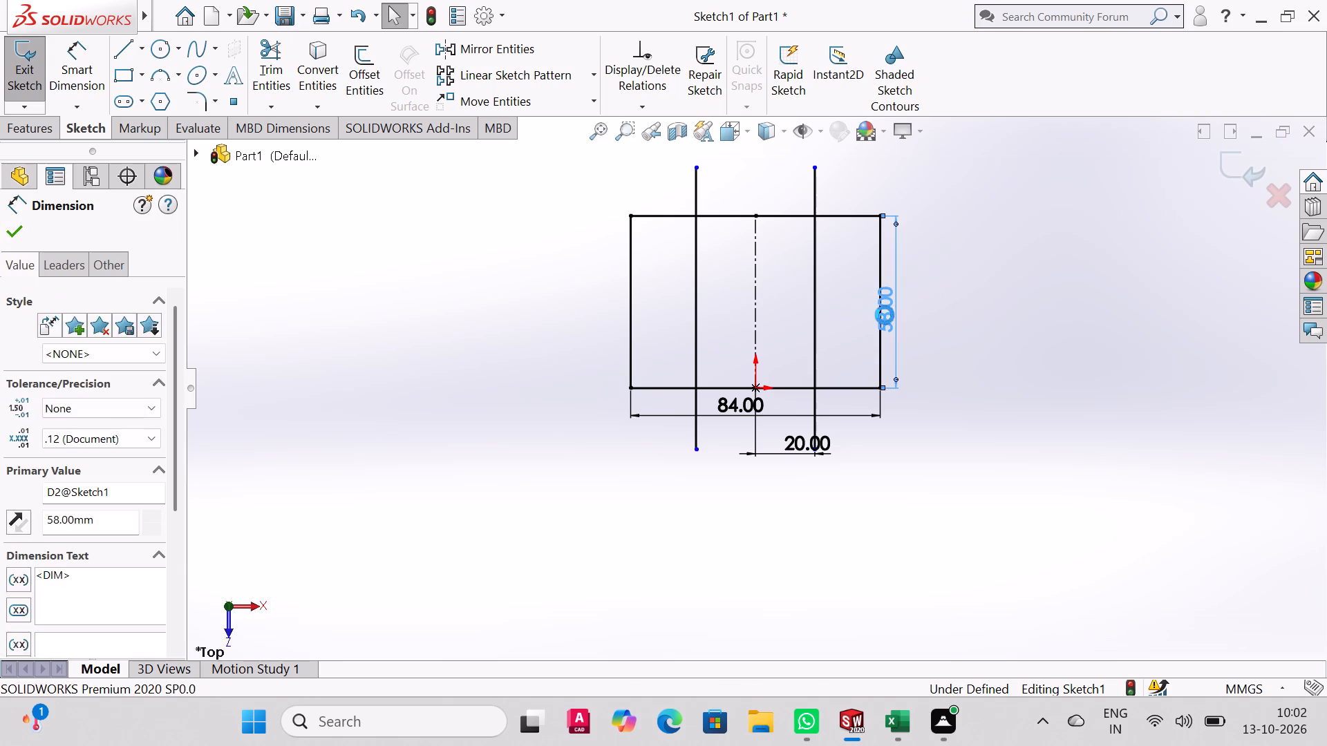
type("46")
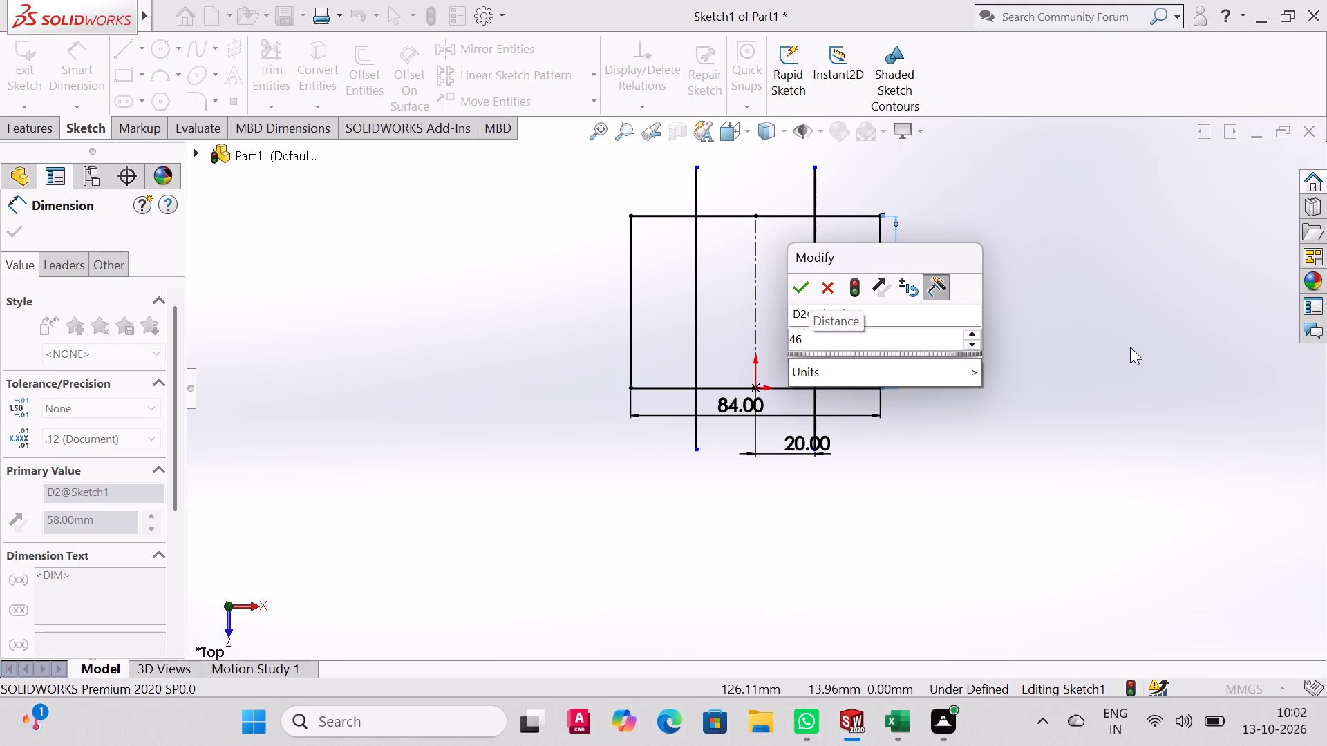
key("Return")
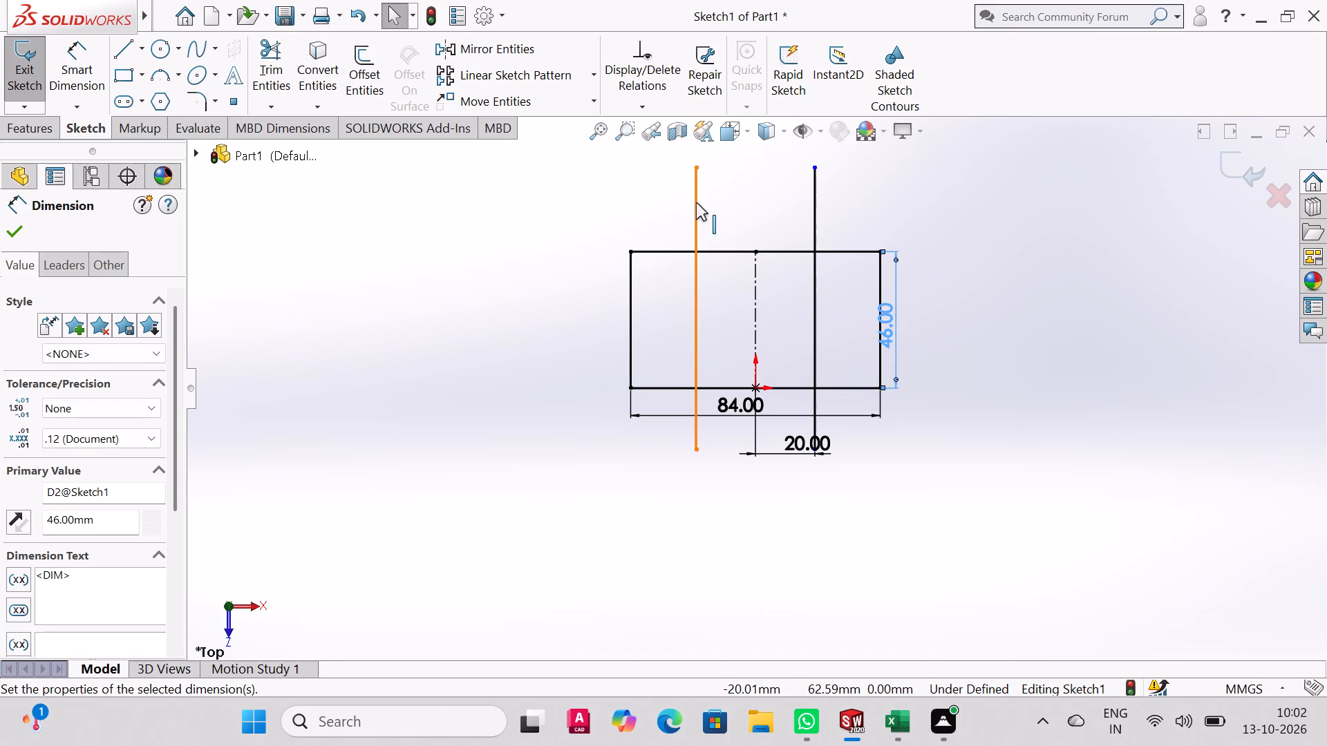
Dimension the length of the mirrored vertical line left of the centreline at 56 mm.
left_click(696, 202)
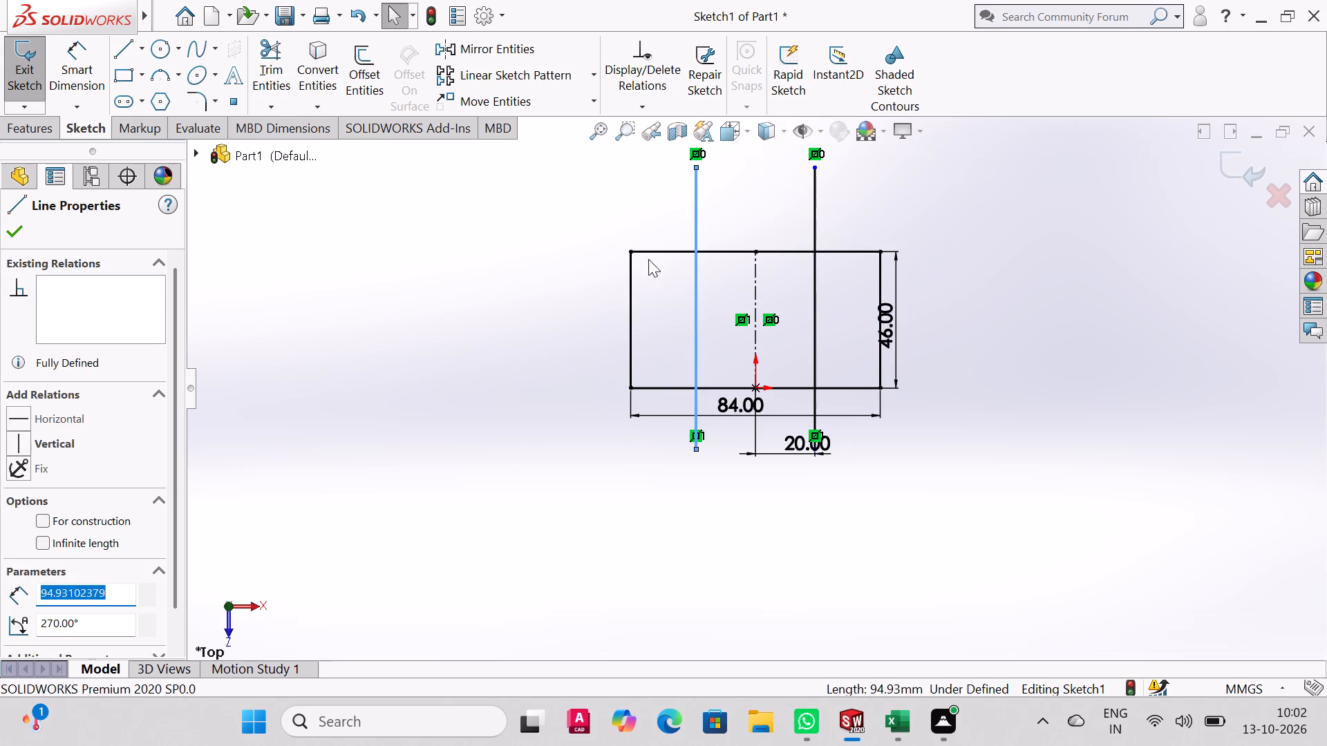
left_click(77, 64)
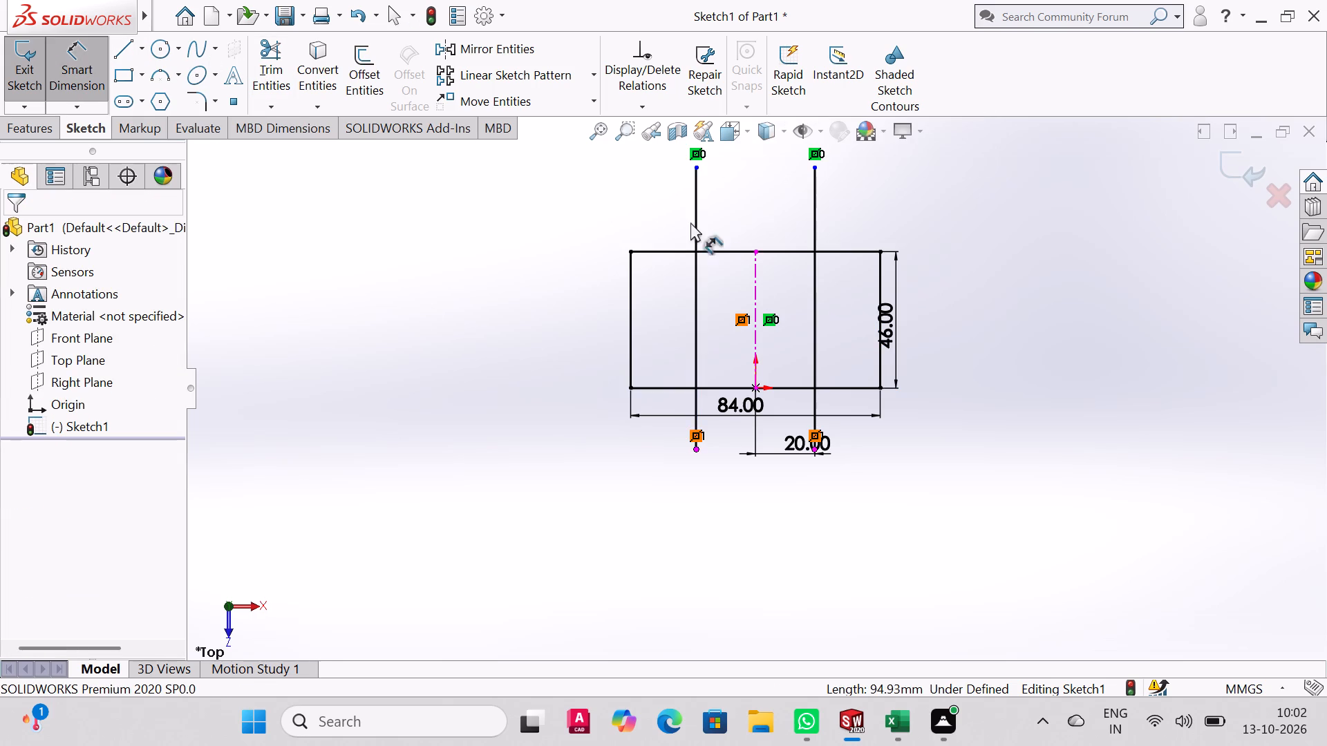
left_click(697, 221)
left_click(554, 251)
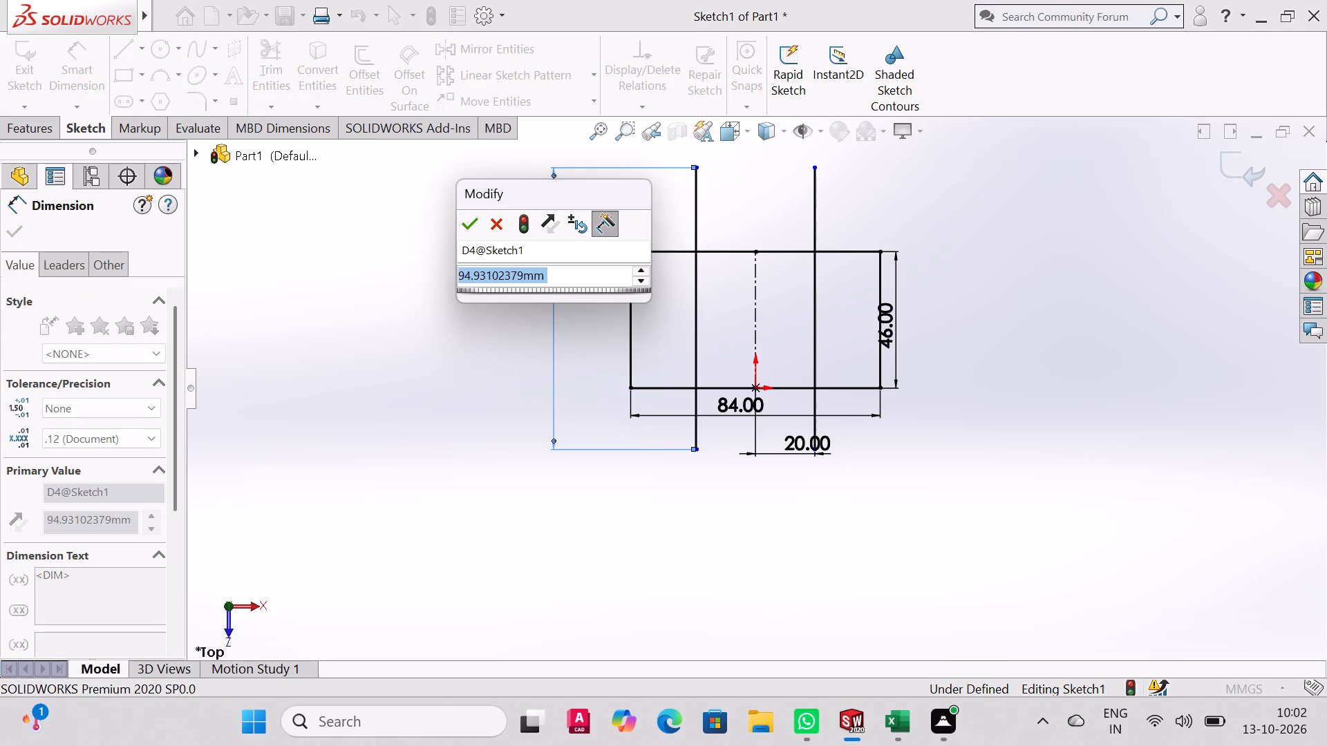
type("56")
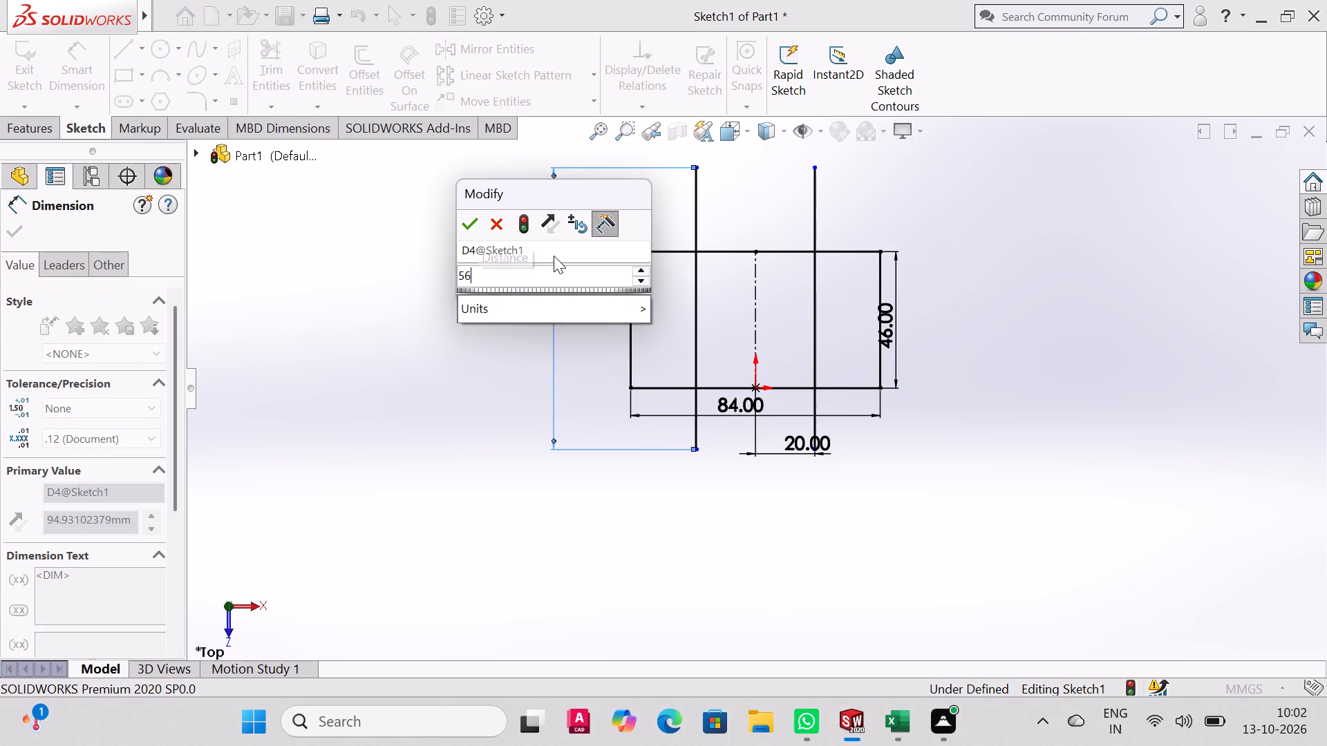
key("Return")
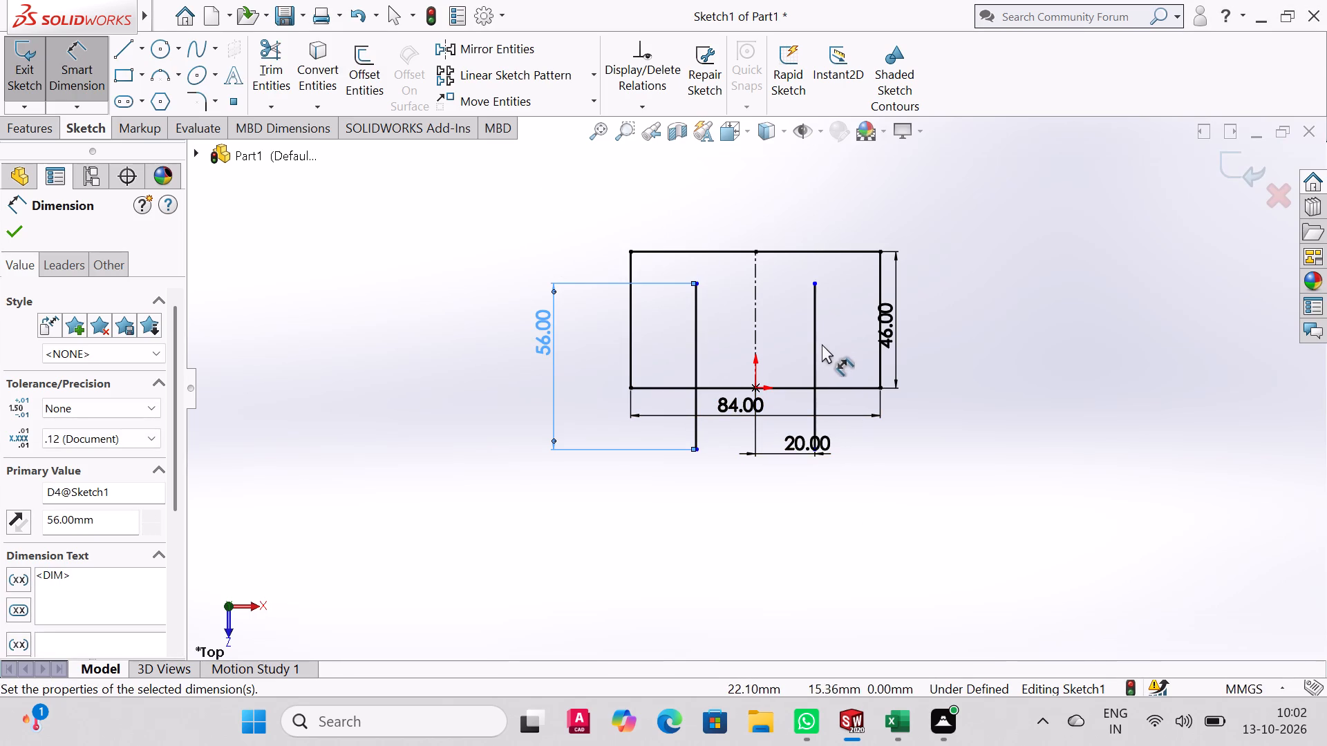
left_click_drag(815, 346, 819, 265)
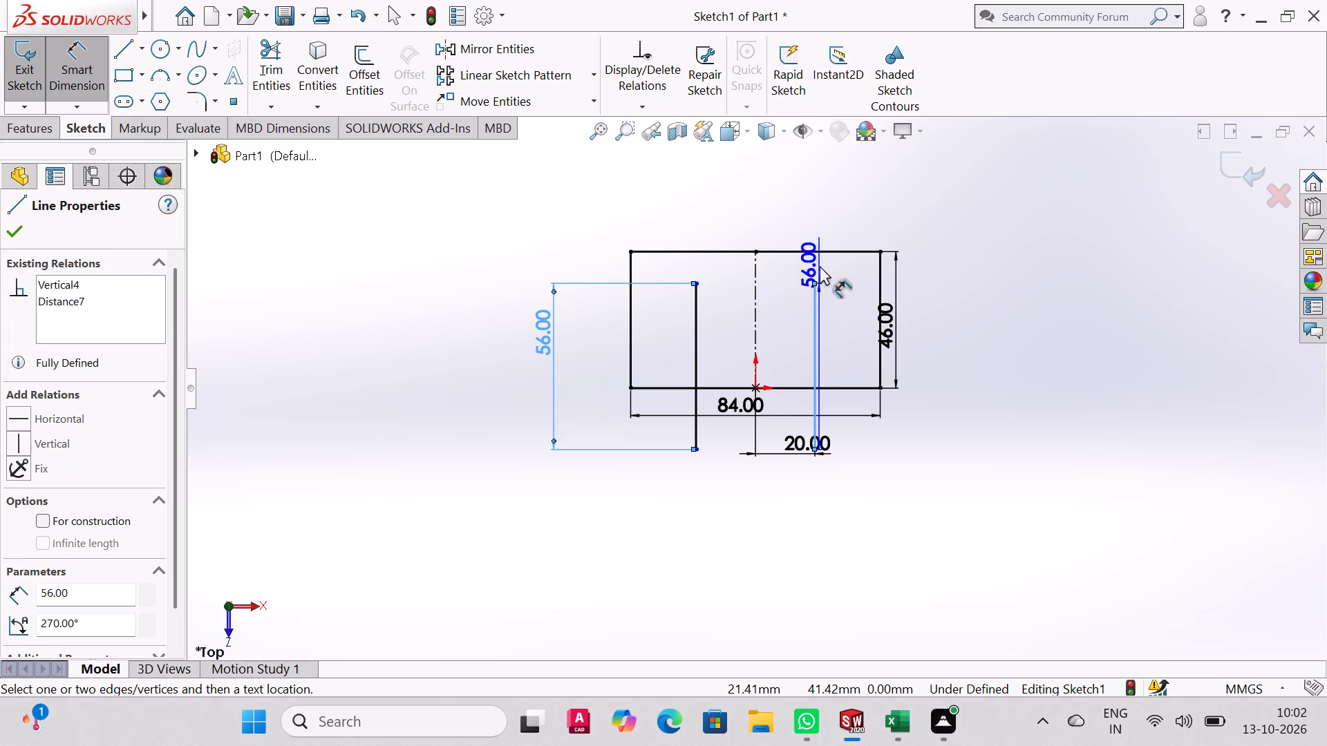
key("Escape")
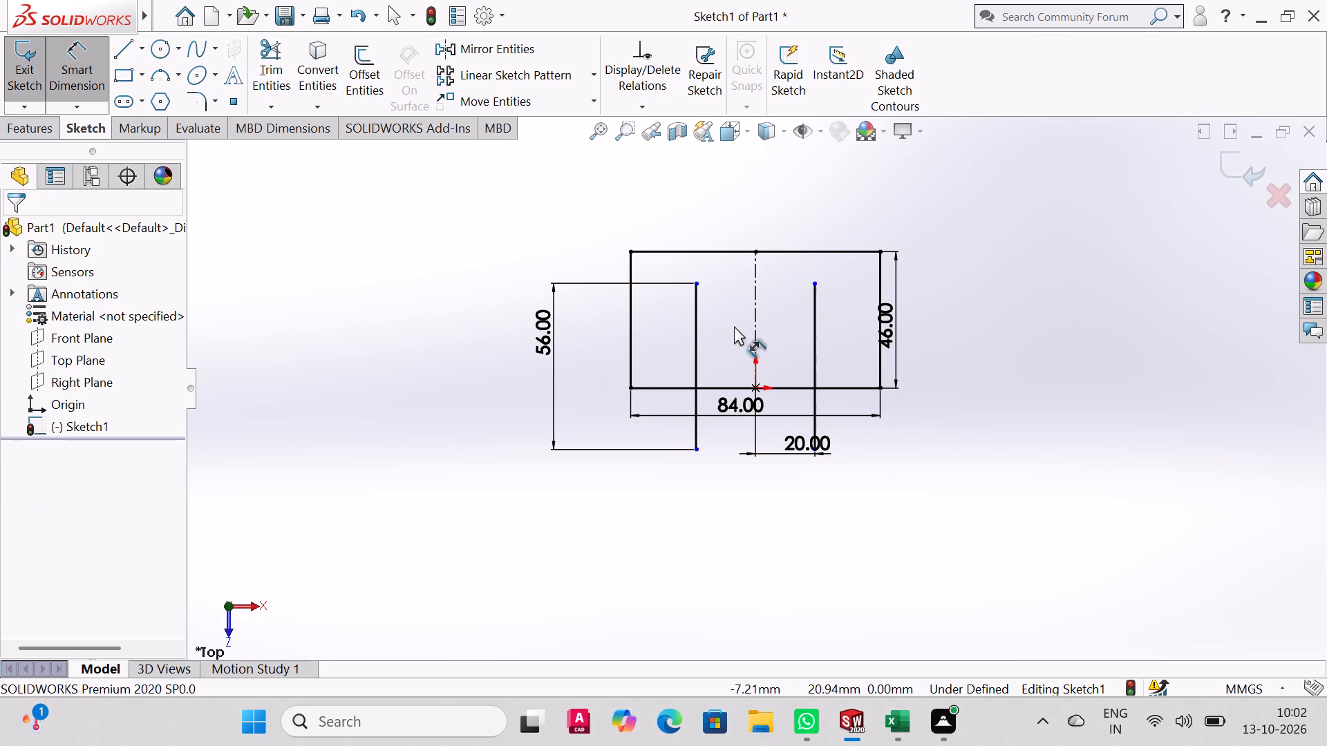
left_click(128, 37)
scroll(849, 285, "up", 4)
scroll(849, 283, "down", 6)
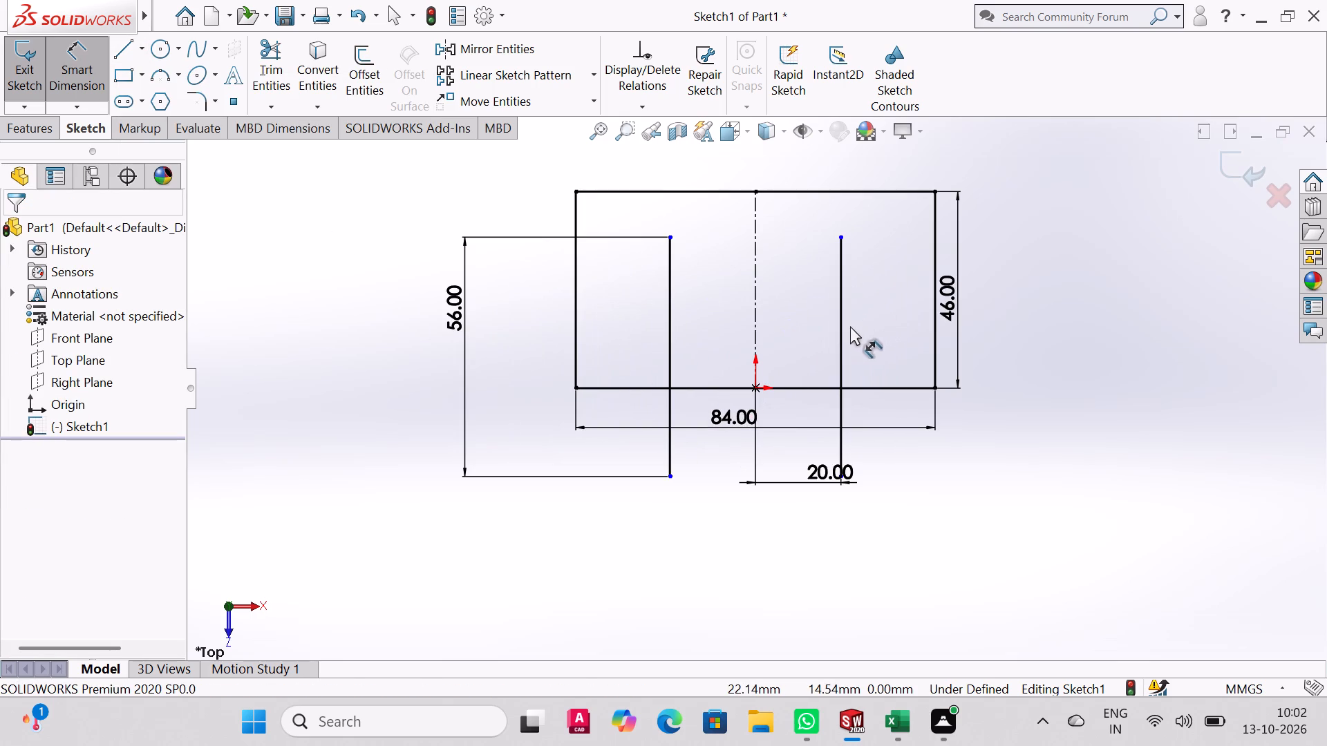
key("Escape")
Delete both inner vertical lines on either side of the centreline, together with their associated dimensions.
left_click(840, 335)
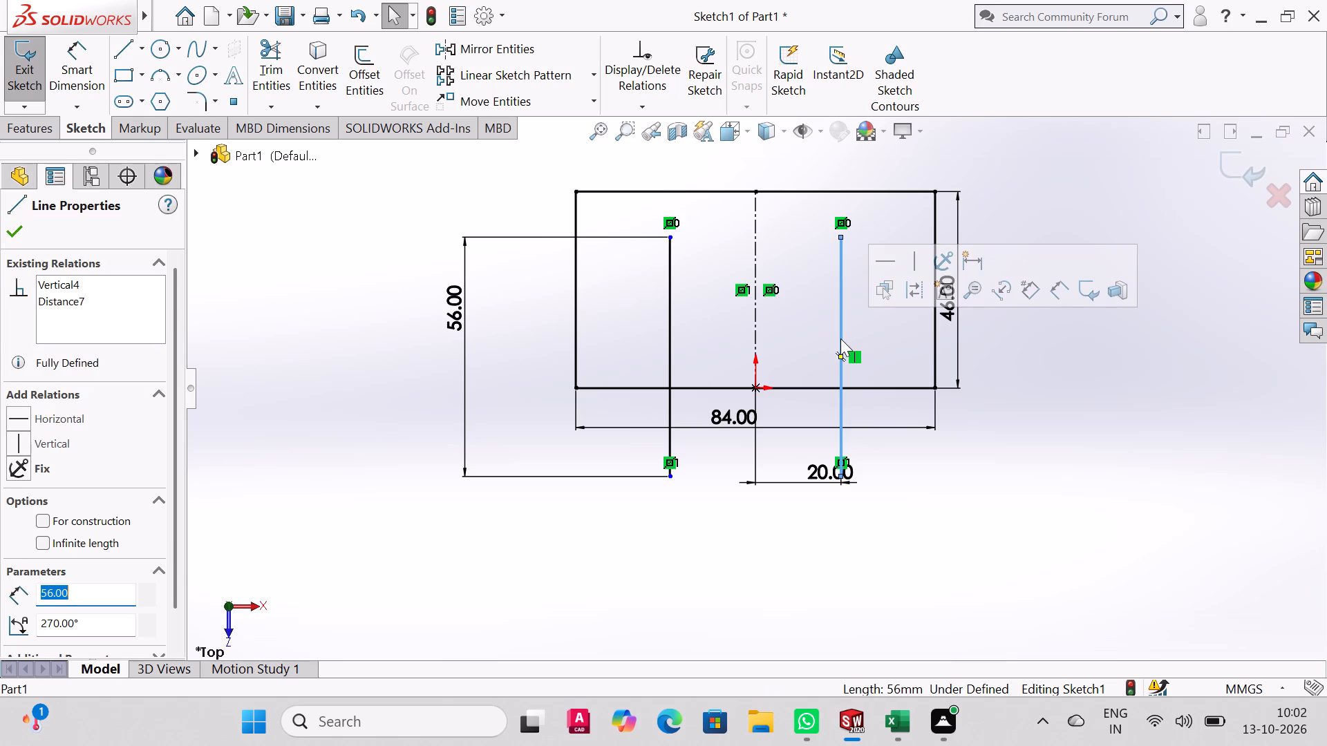
key("Delete")
left_click(538, 365)
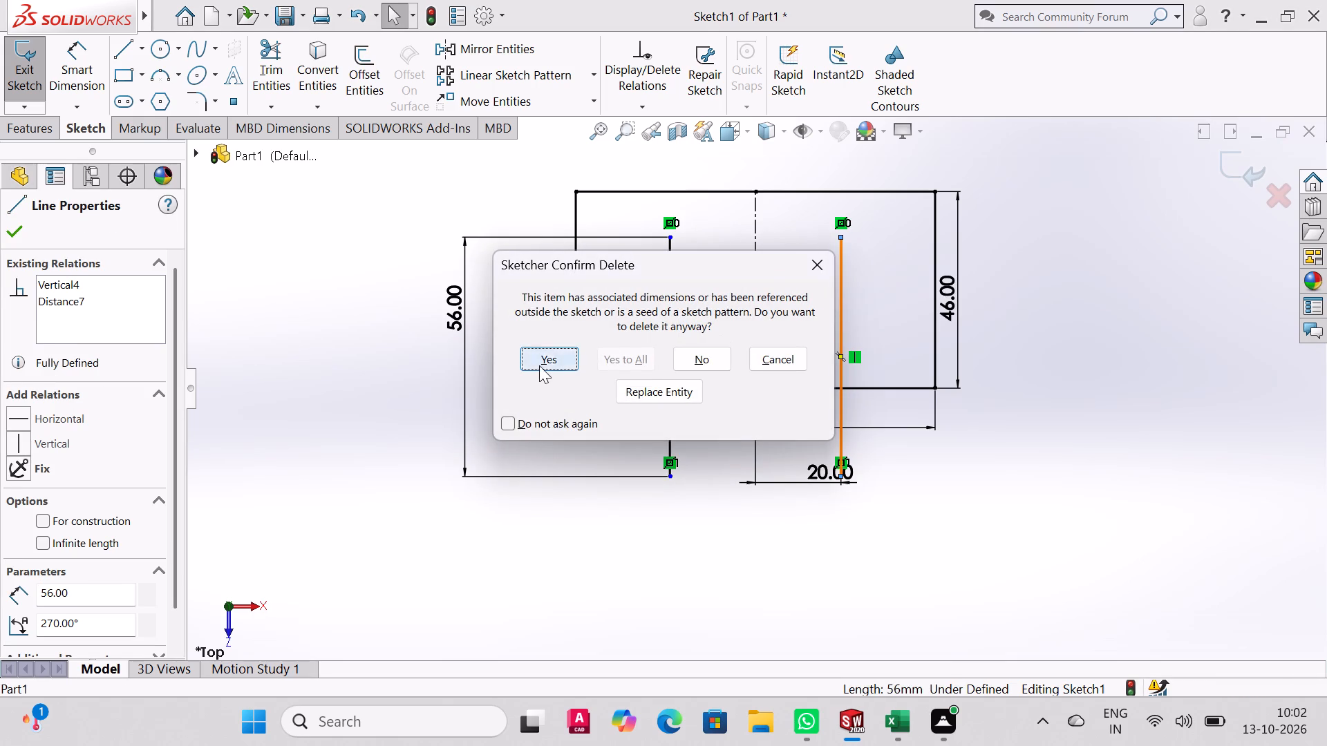
left_click(669, 307)
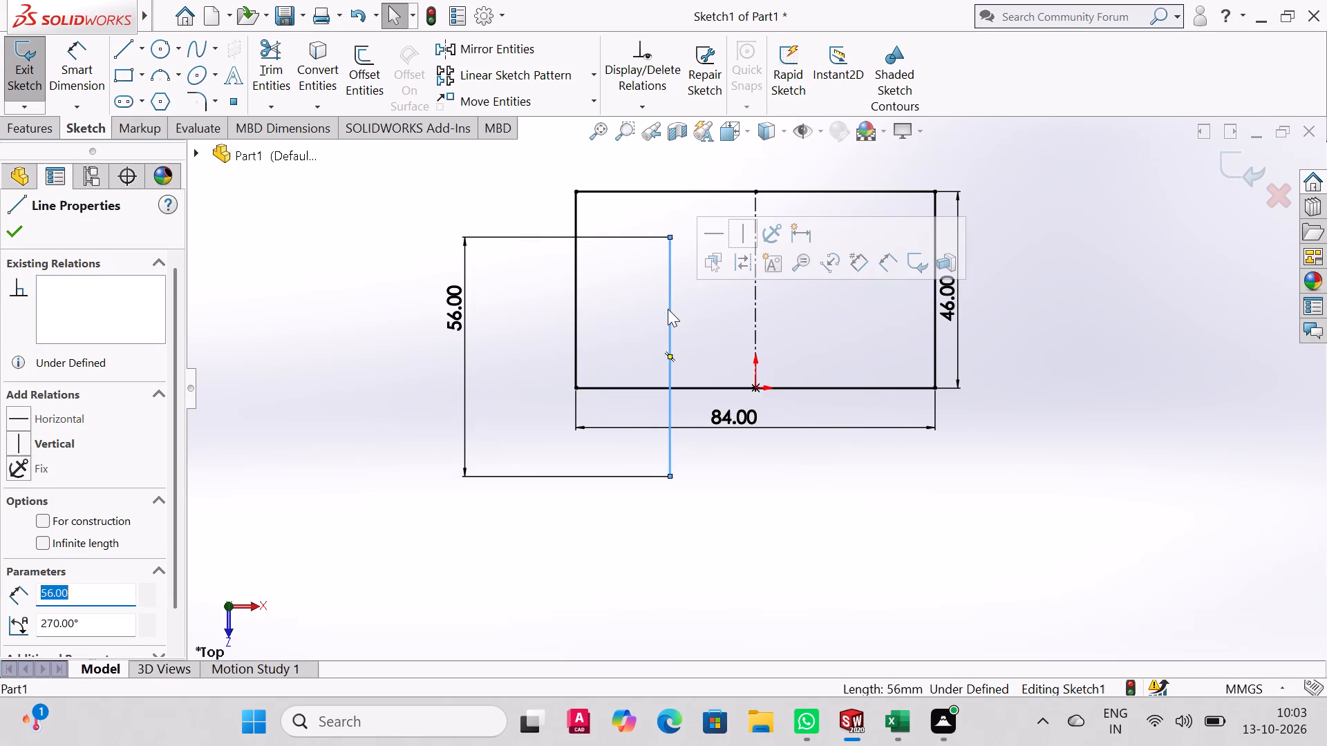
key("Delete")
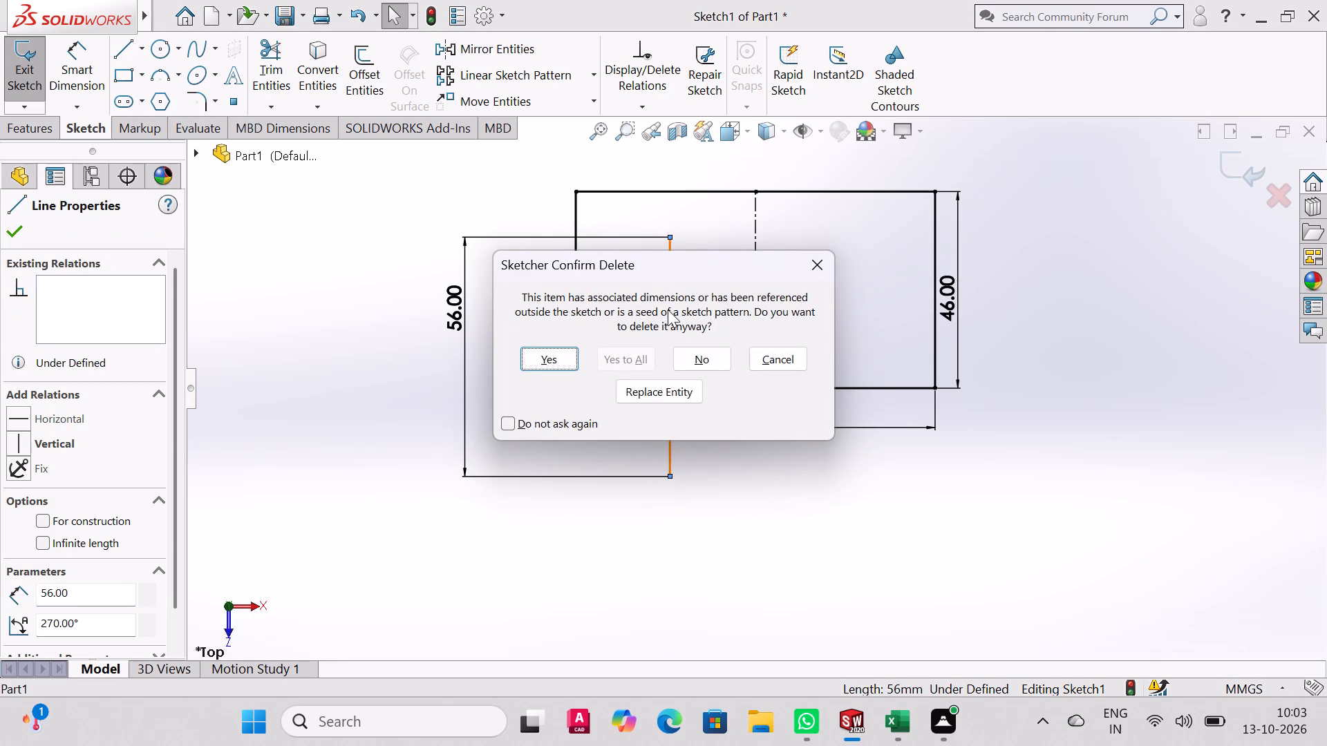
left_click(540, 356)
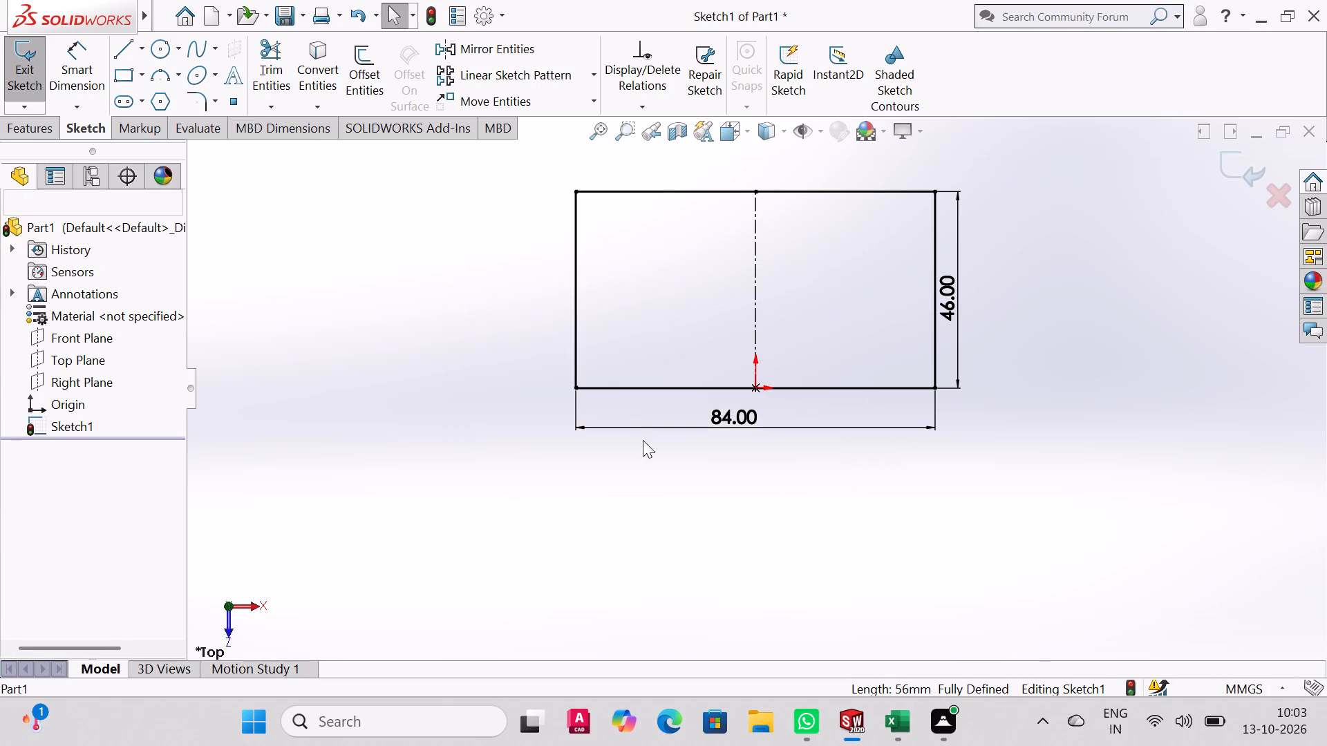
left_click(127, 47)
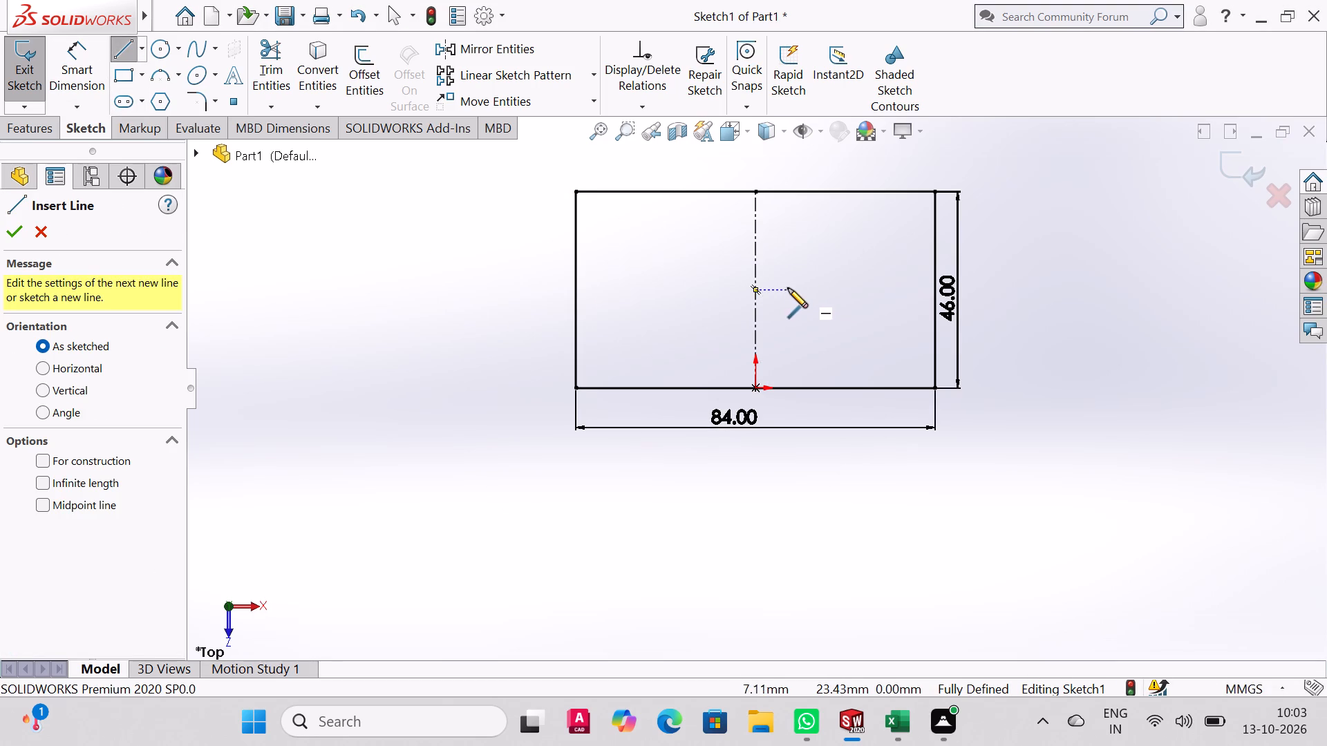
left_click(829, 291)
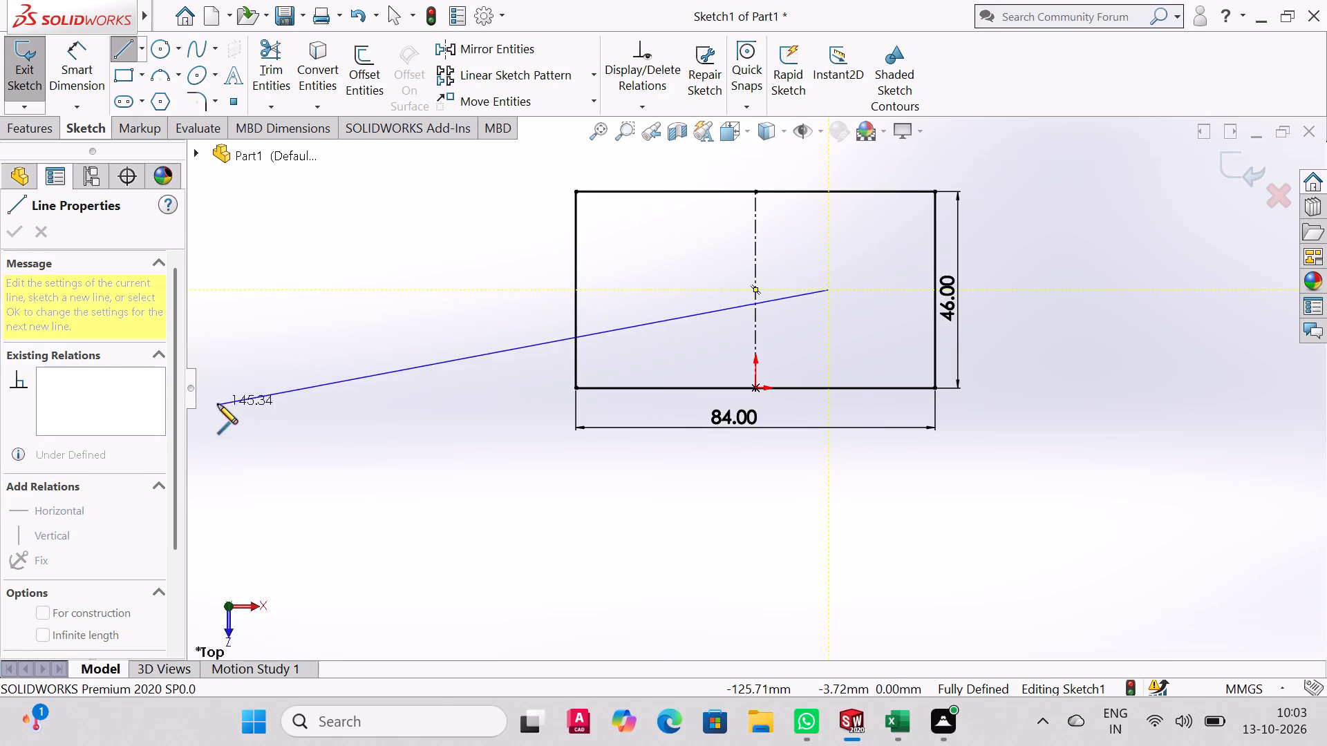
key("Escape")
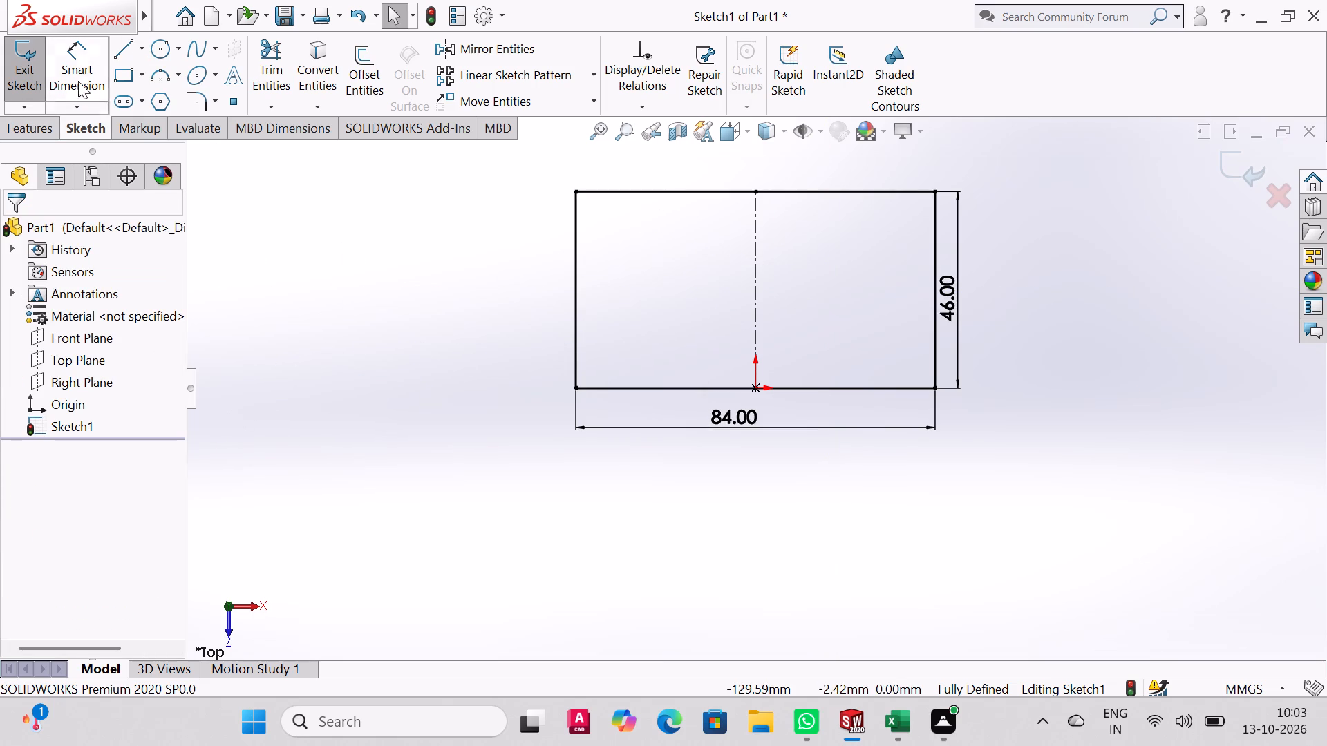
Draw a vertical midpoint line right of the centreline, centred level with its midpoint and extending about 49 mm each way past the rectangle.
left_click(124, 45)
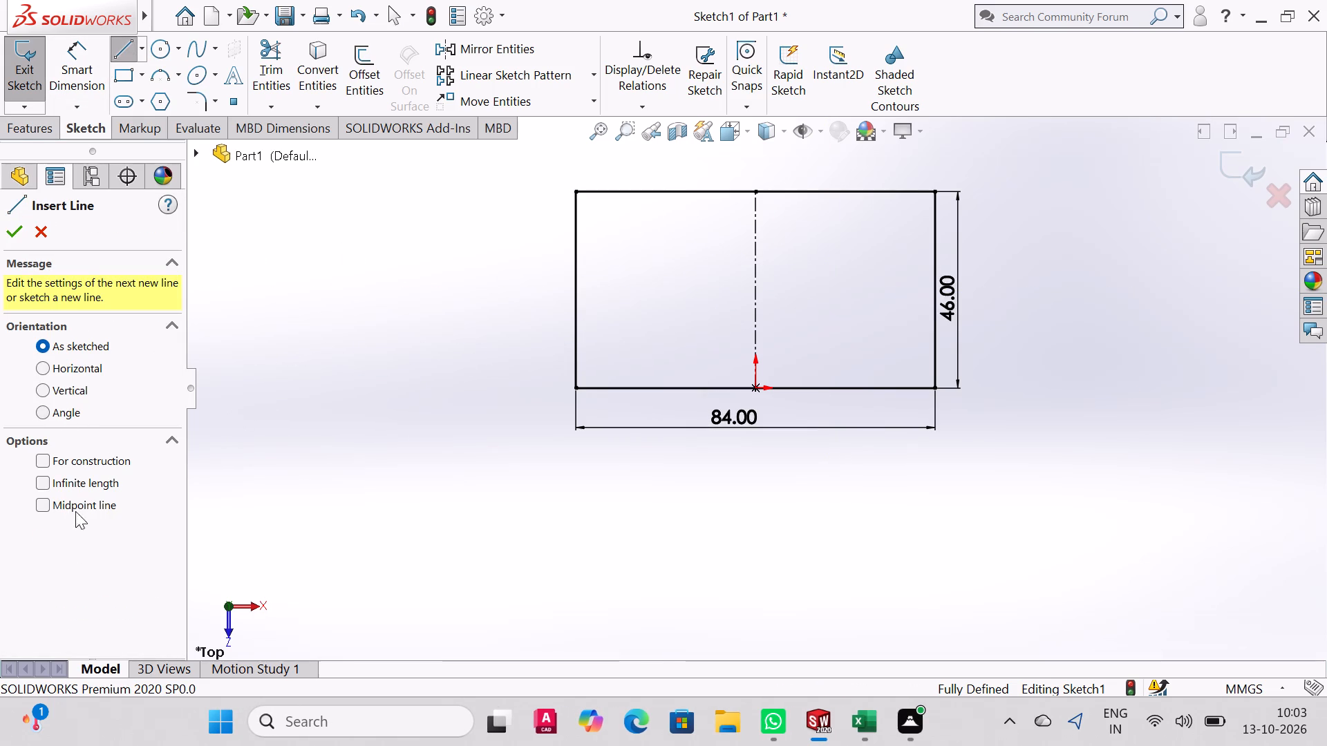
left_click(77, 509)
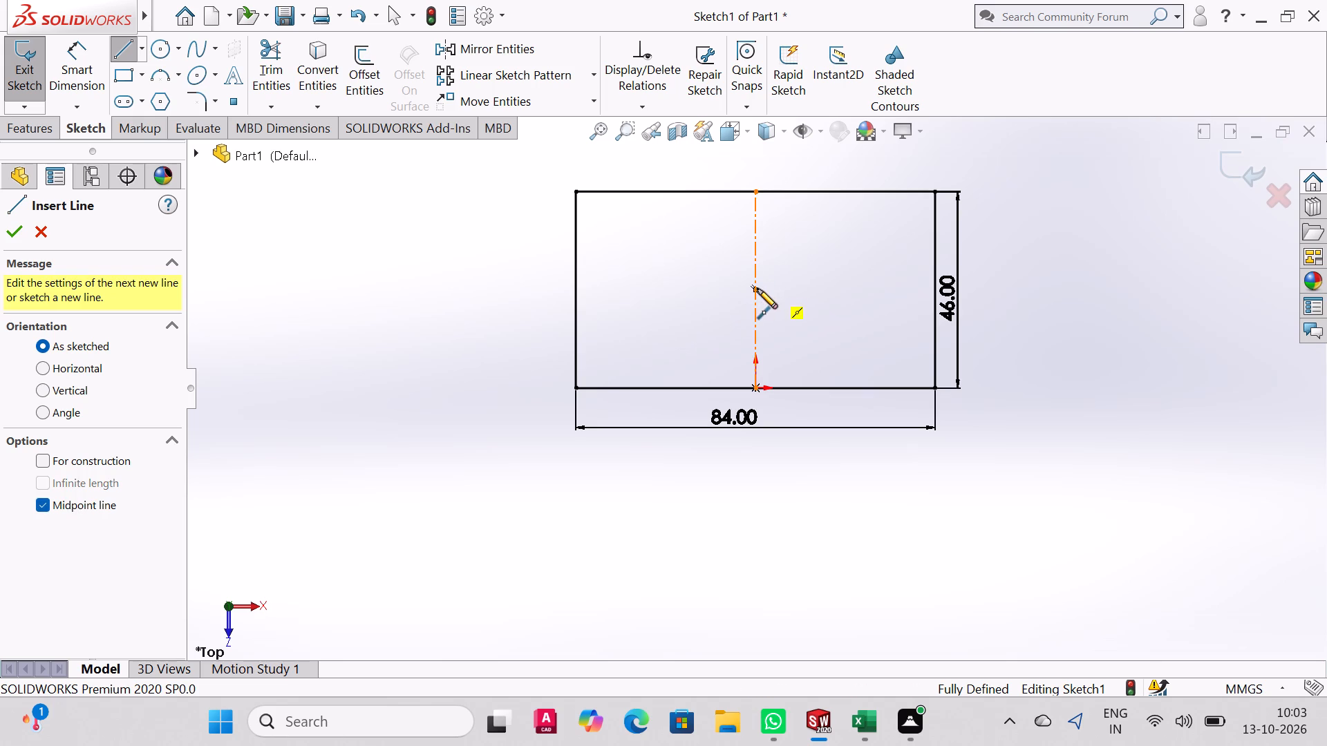
left_click(838, 288)
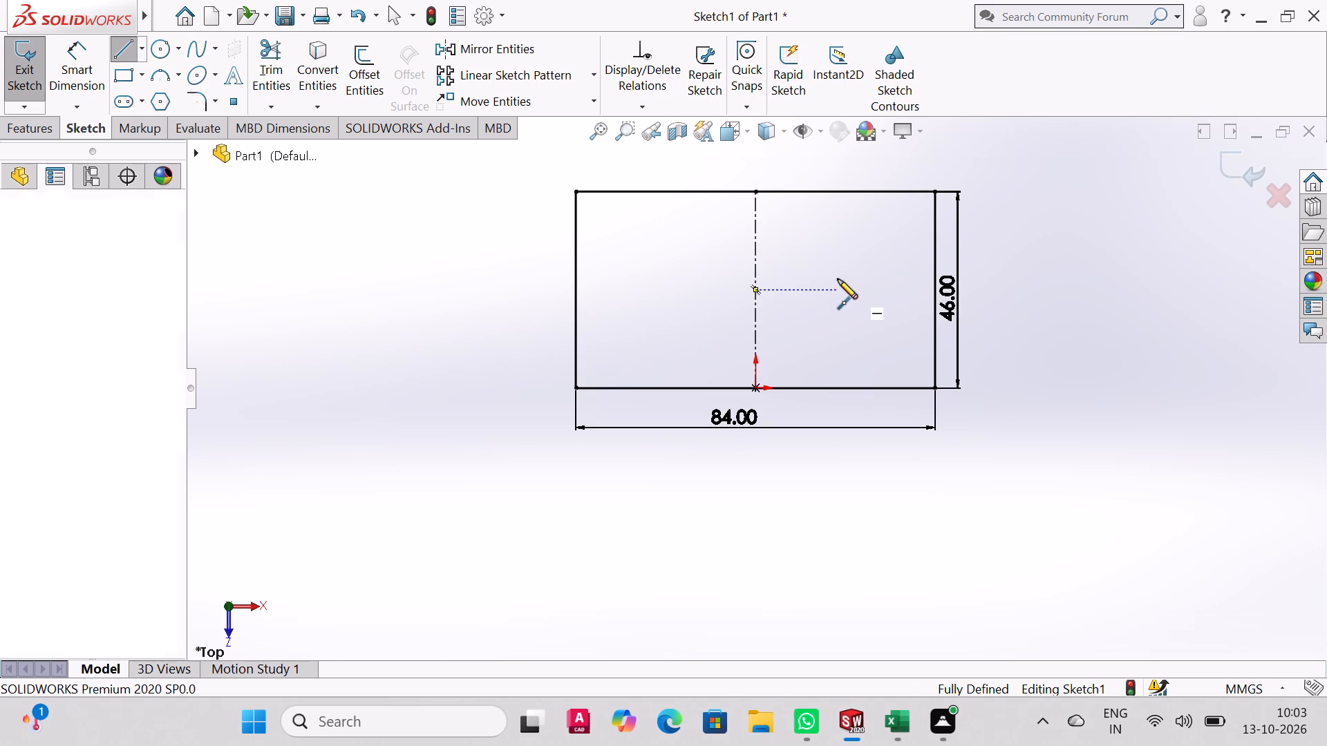
scroll(838, 180, "up", 3)
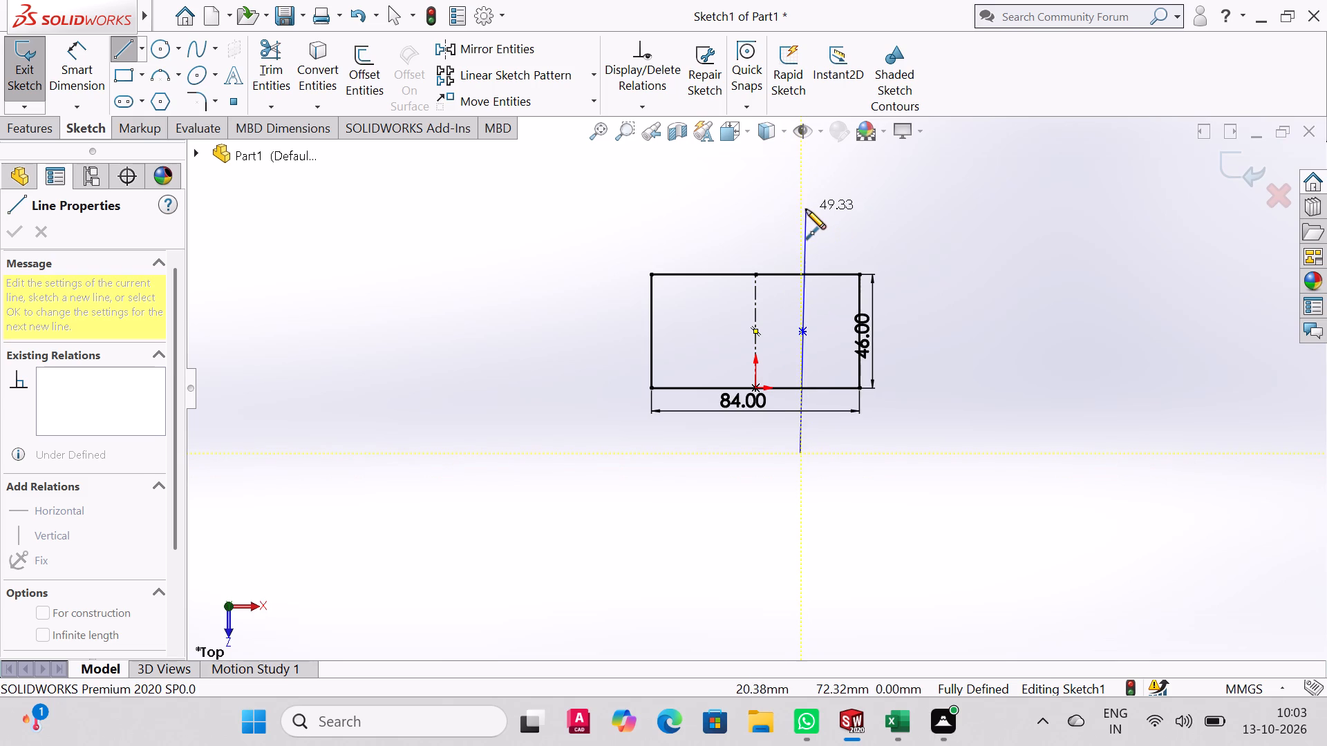
left_click(801, 209)
right_click(801, 210)
left_click(849, 220)
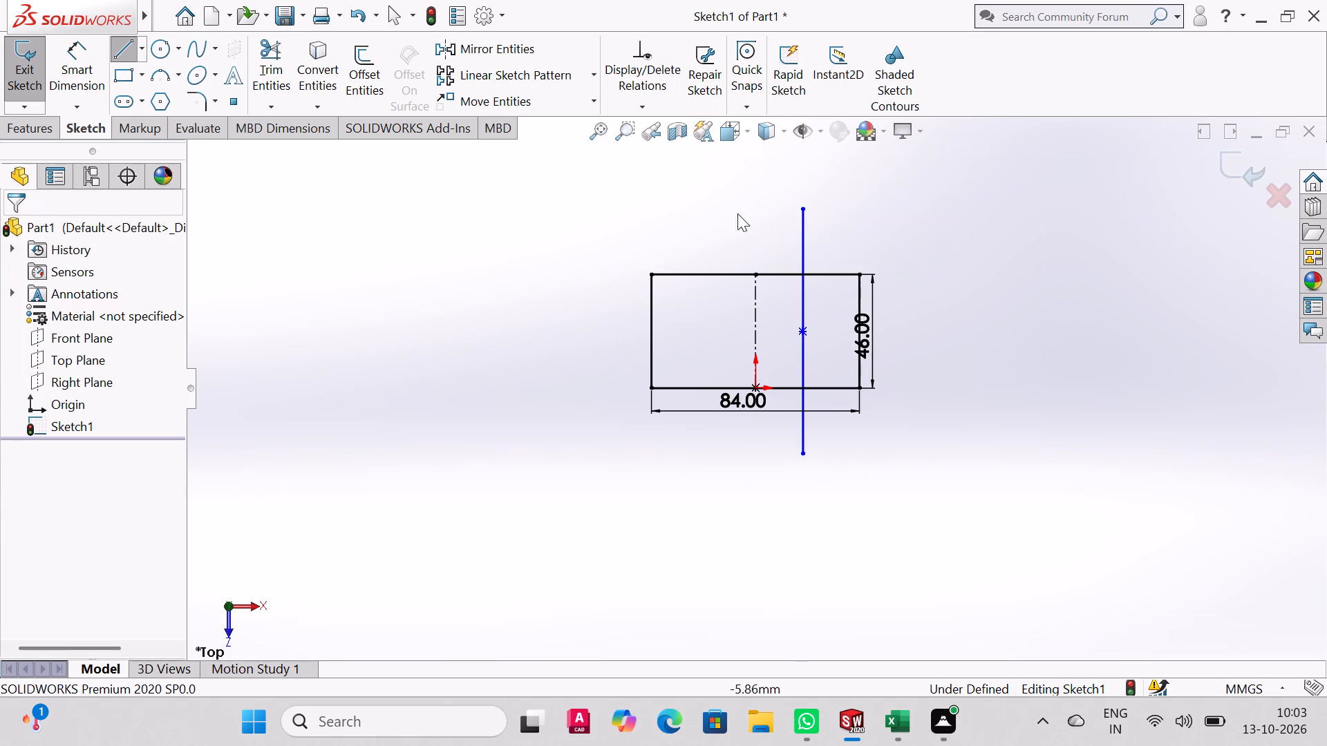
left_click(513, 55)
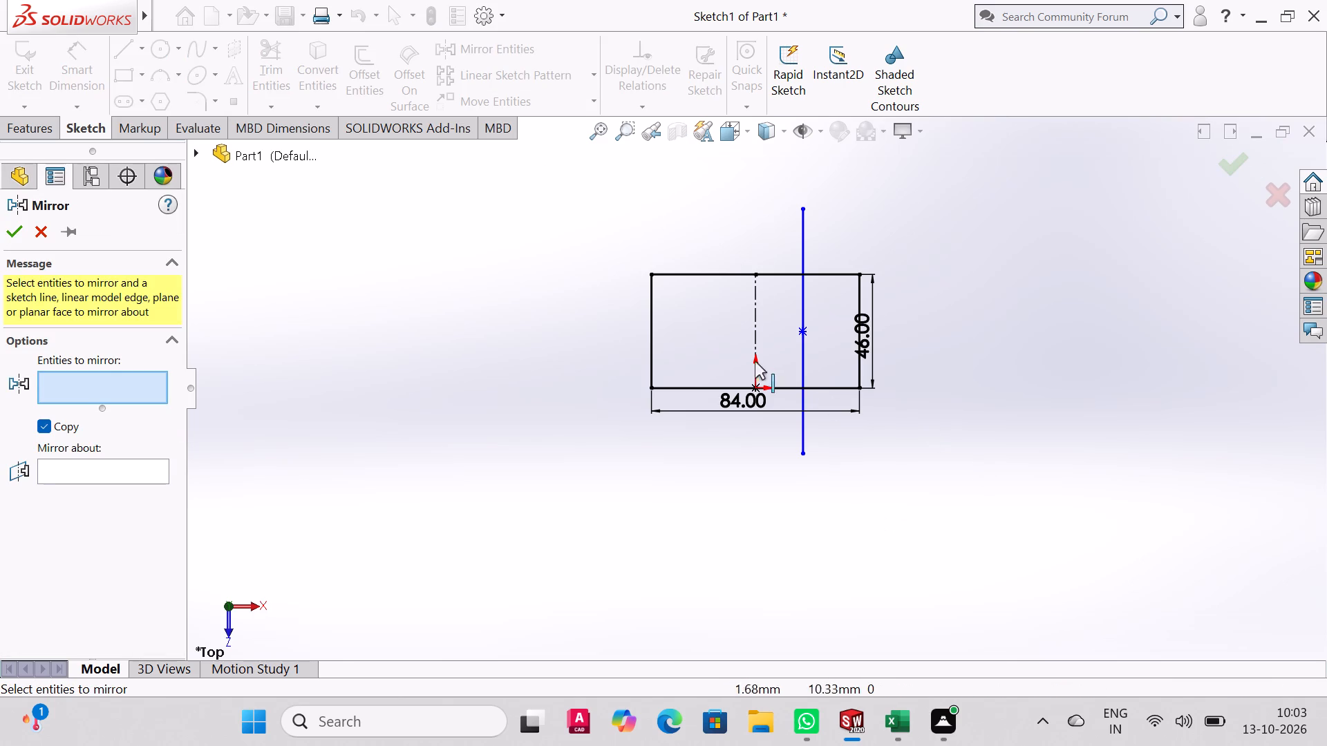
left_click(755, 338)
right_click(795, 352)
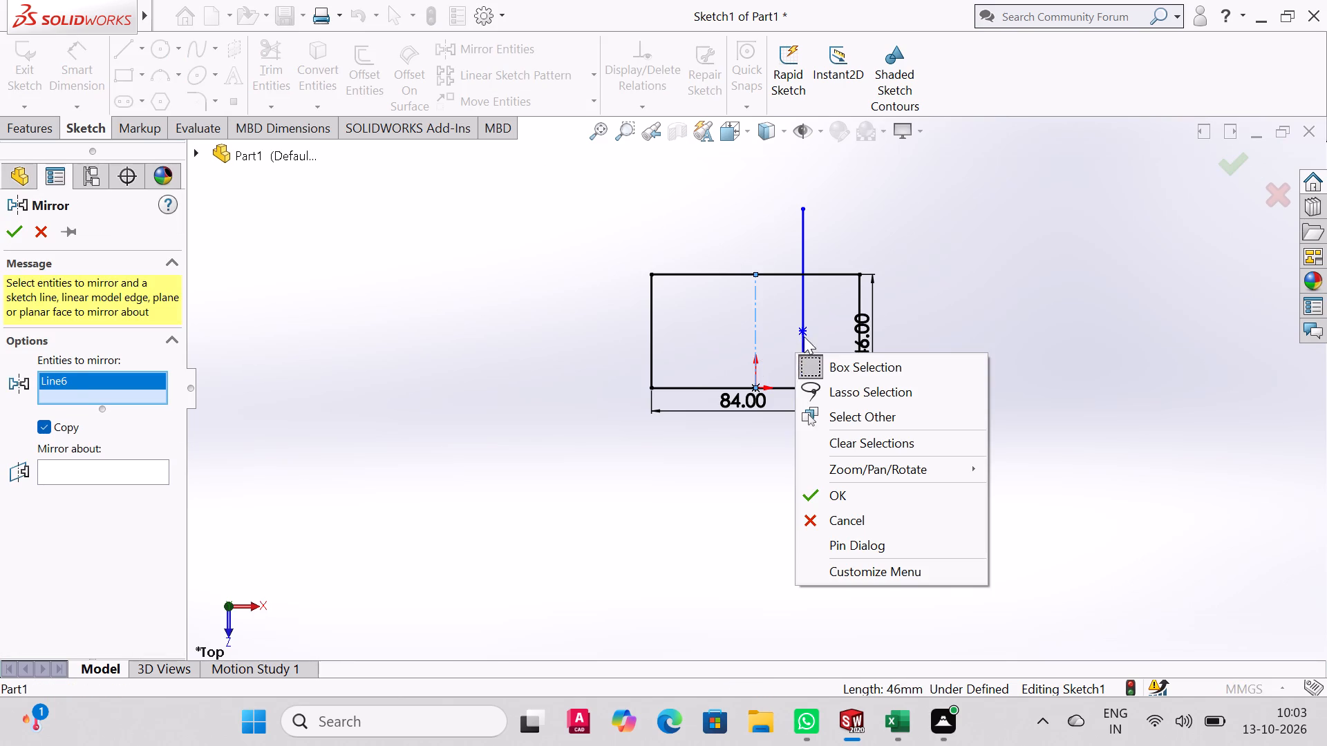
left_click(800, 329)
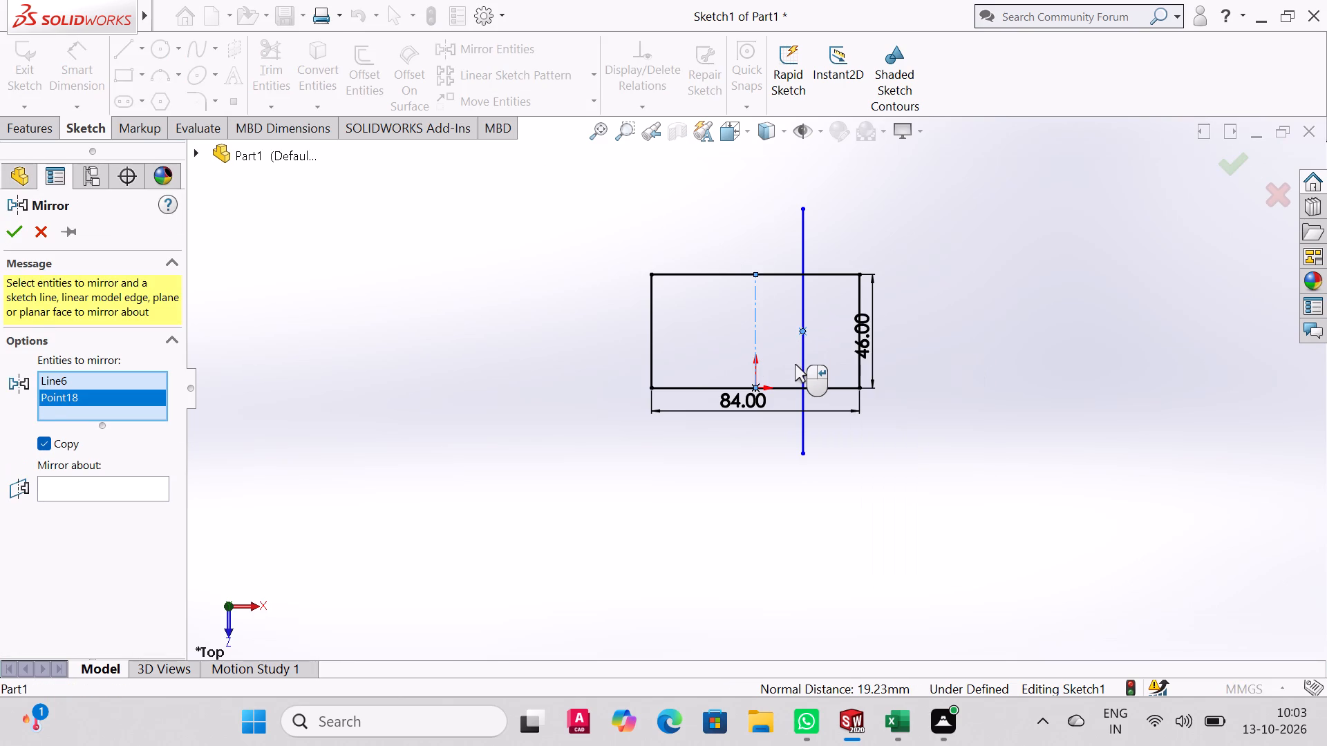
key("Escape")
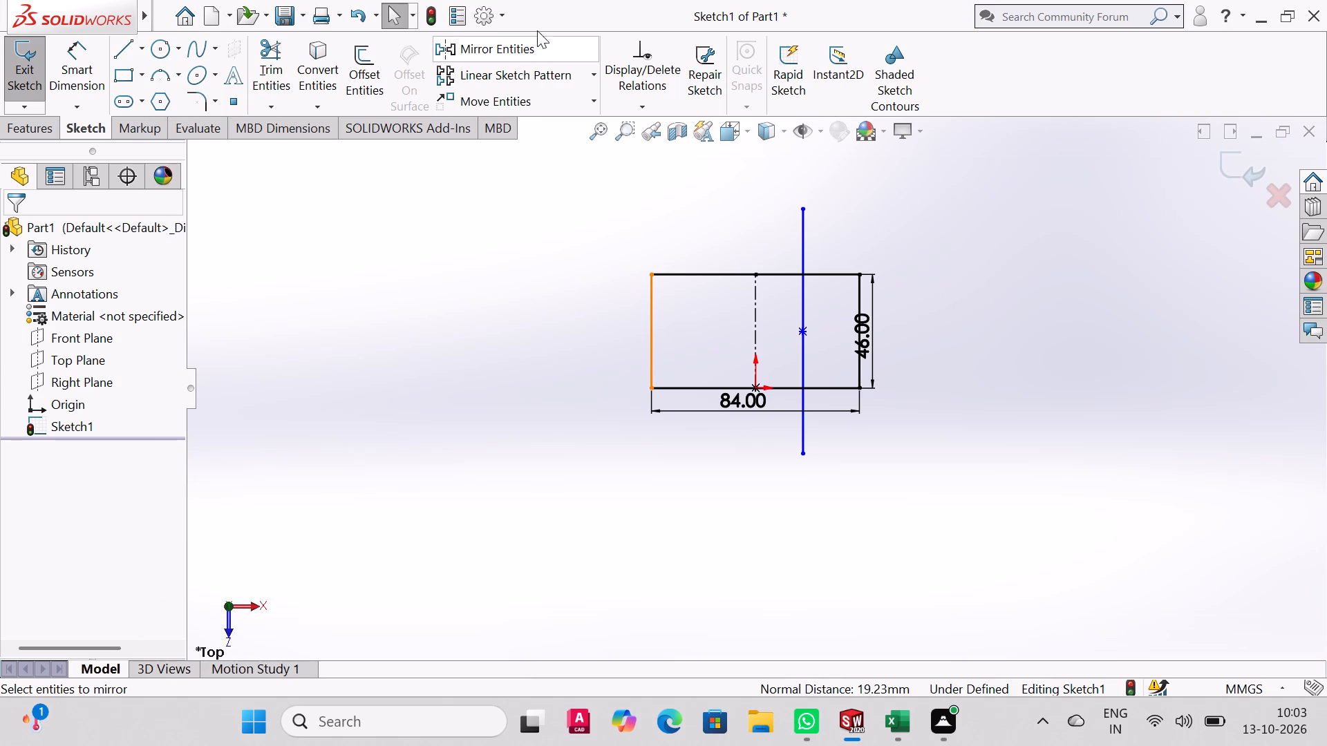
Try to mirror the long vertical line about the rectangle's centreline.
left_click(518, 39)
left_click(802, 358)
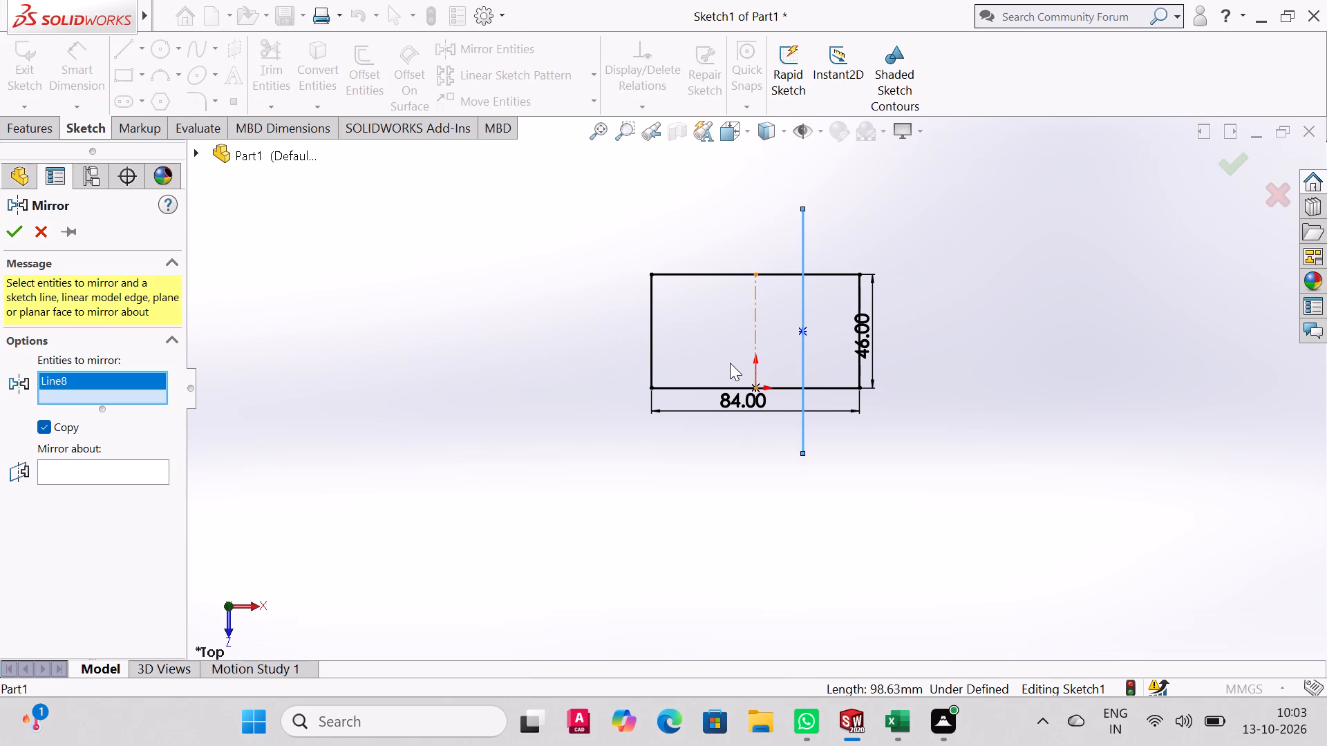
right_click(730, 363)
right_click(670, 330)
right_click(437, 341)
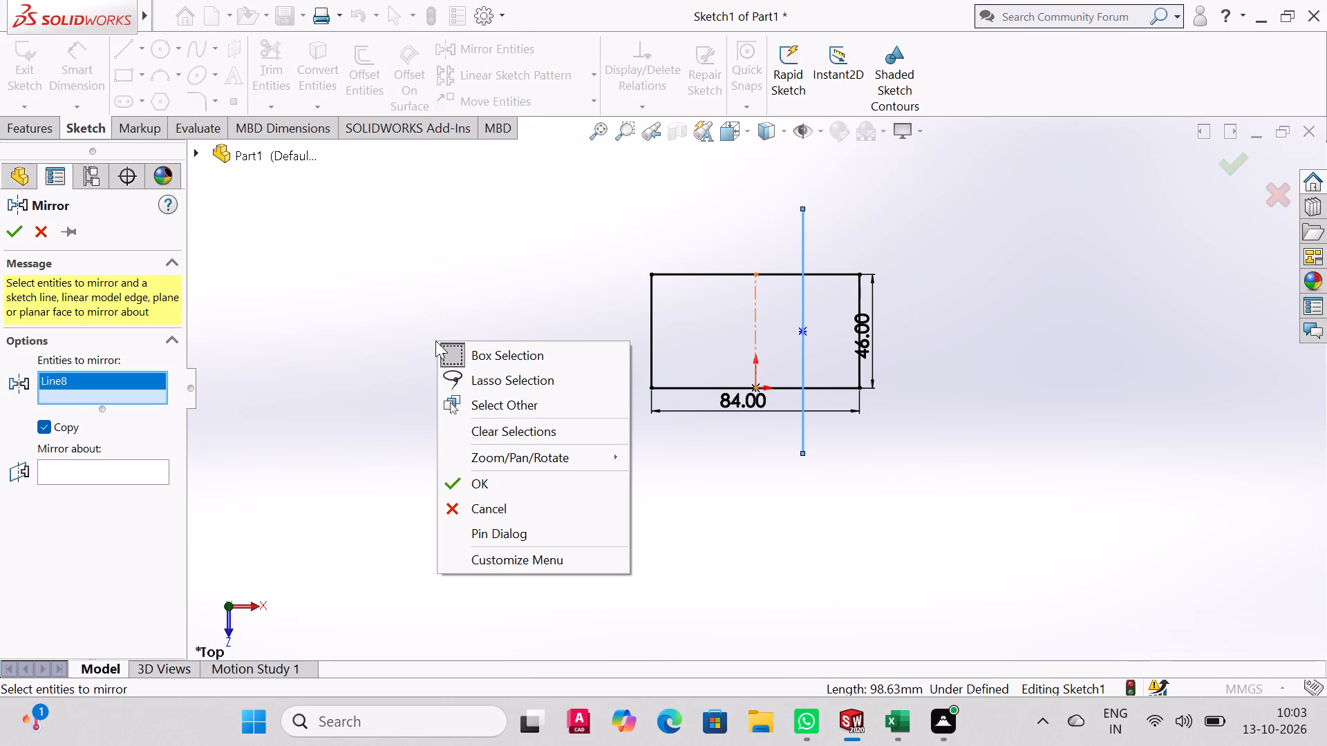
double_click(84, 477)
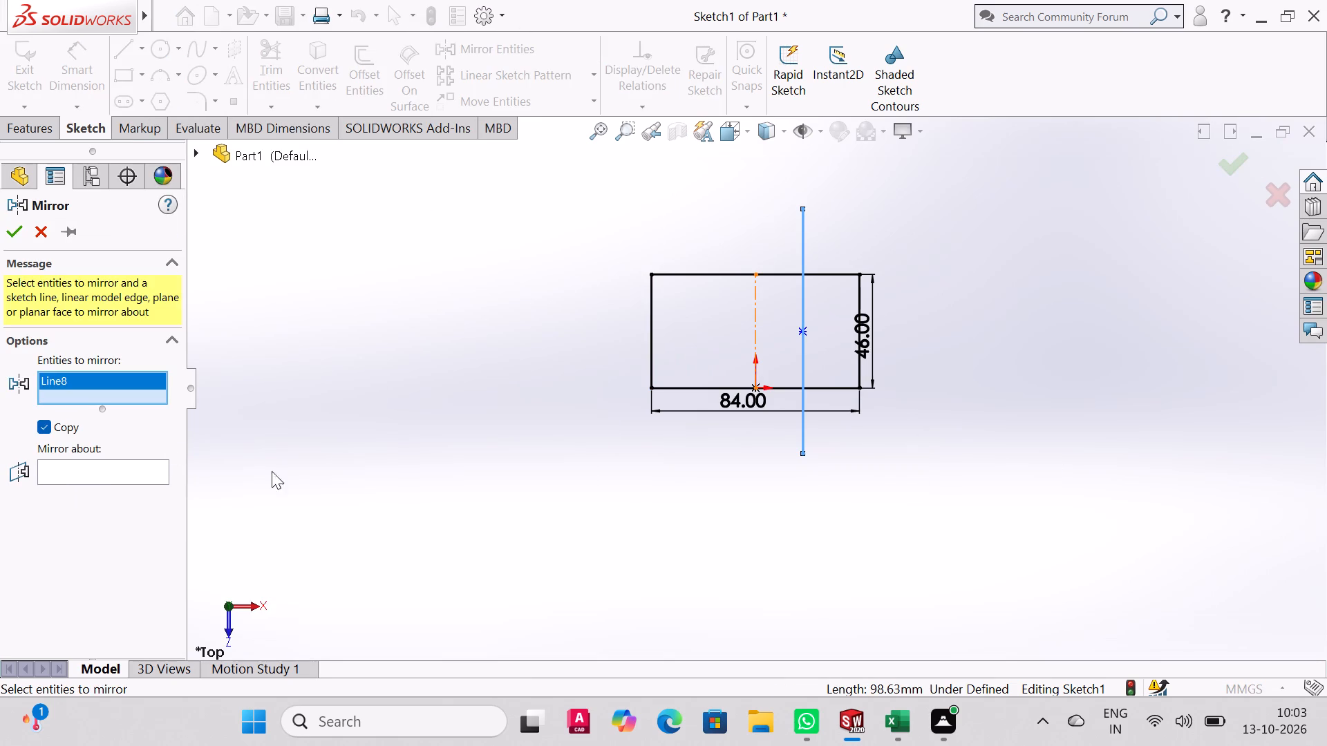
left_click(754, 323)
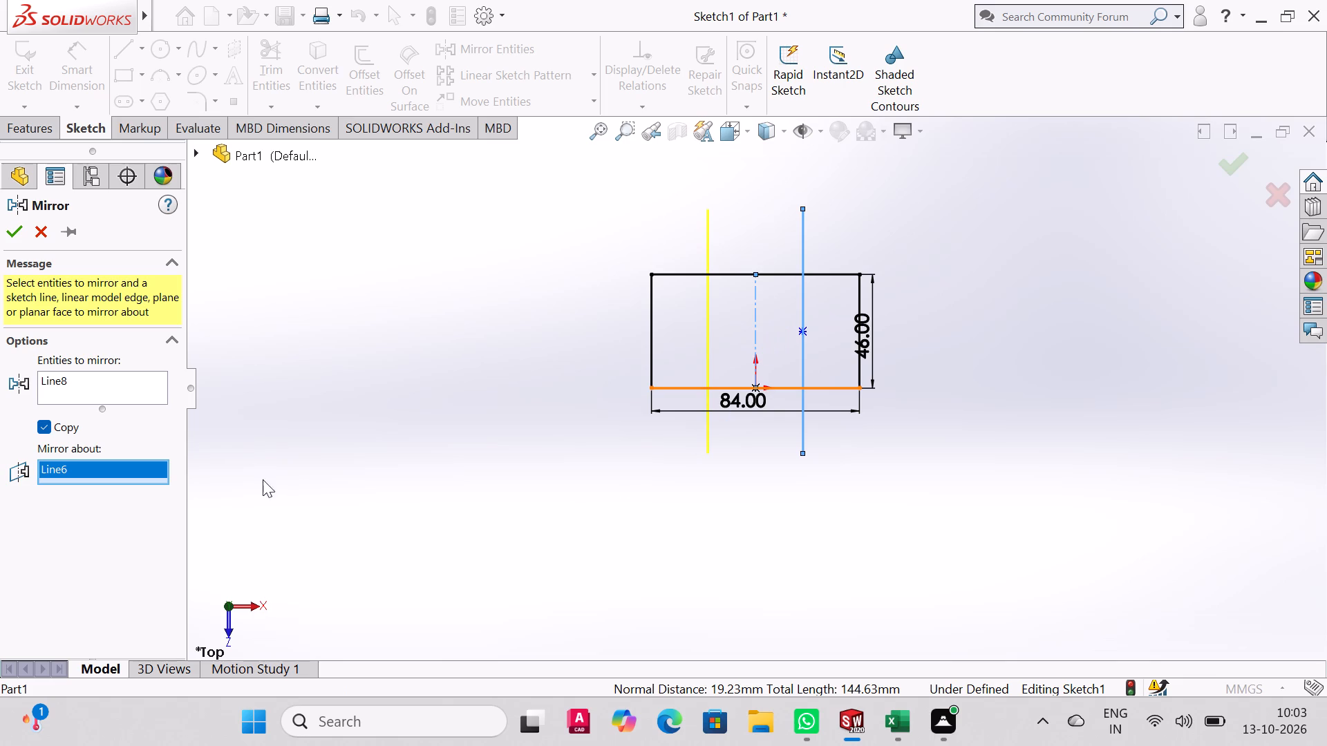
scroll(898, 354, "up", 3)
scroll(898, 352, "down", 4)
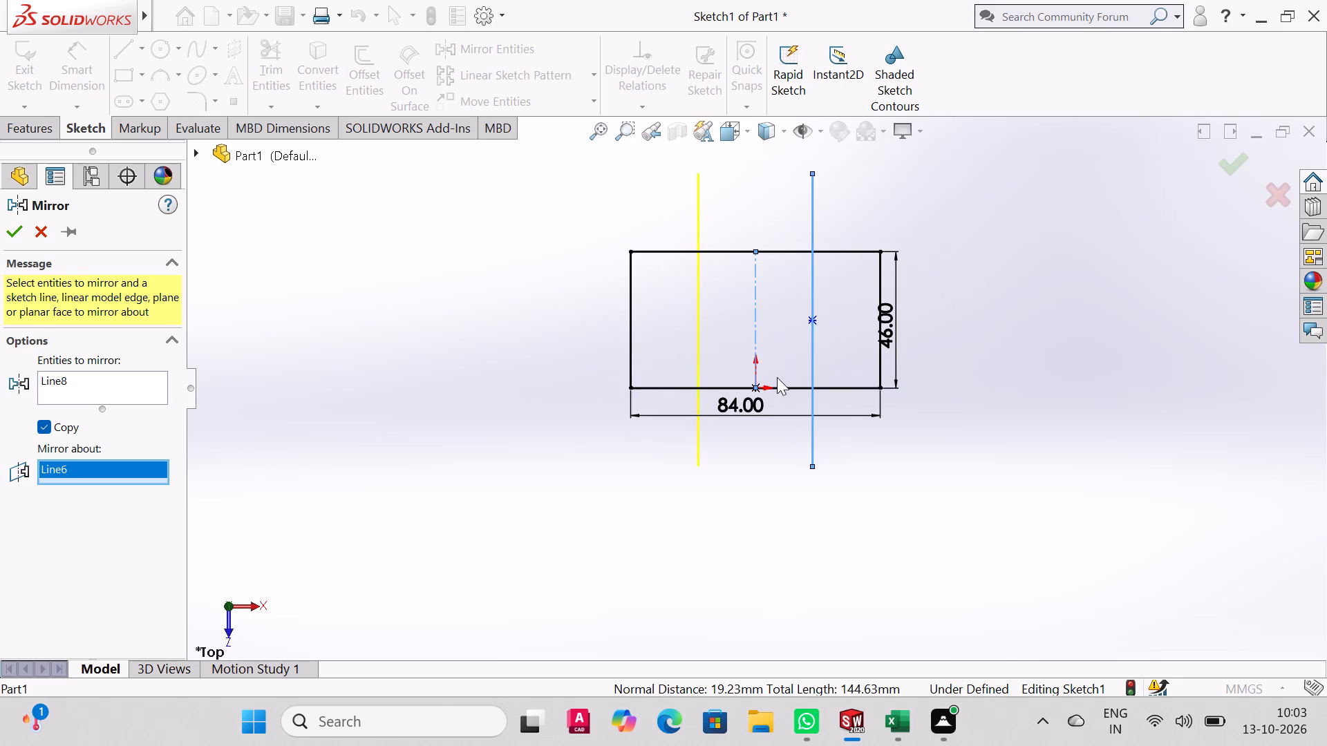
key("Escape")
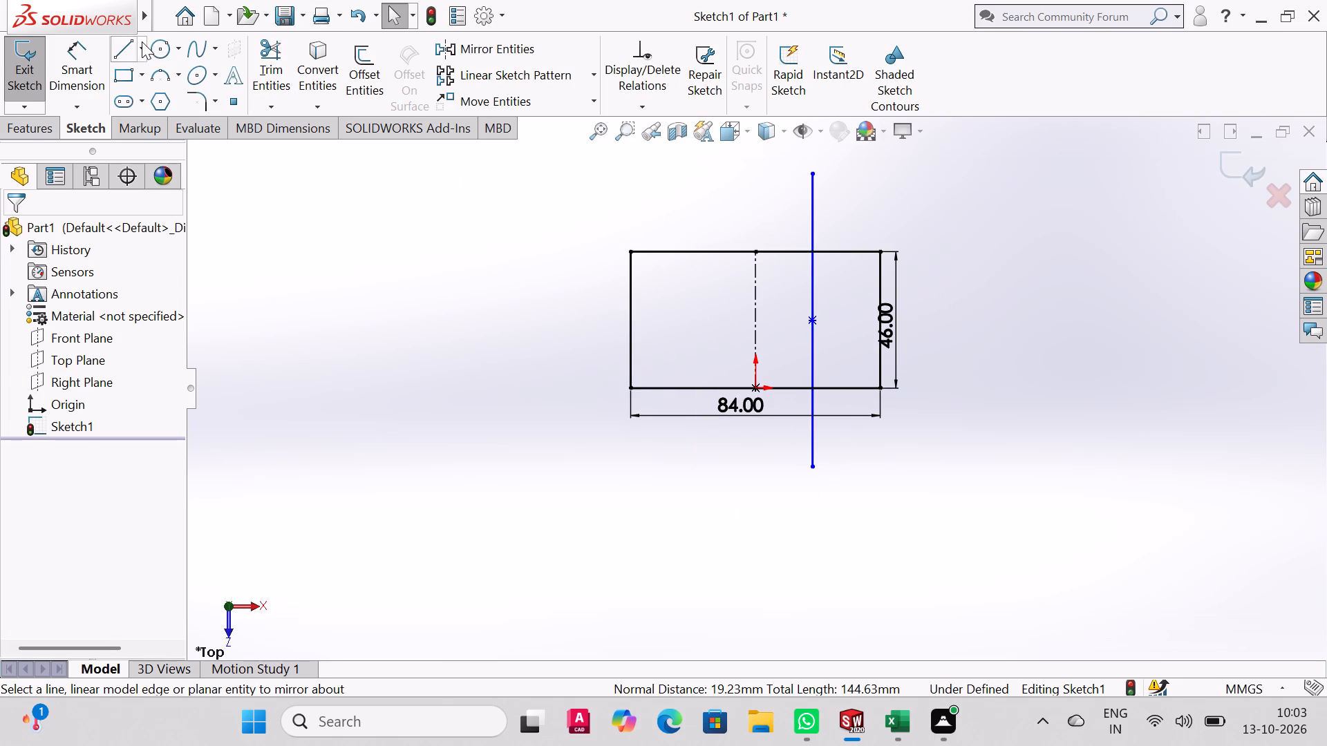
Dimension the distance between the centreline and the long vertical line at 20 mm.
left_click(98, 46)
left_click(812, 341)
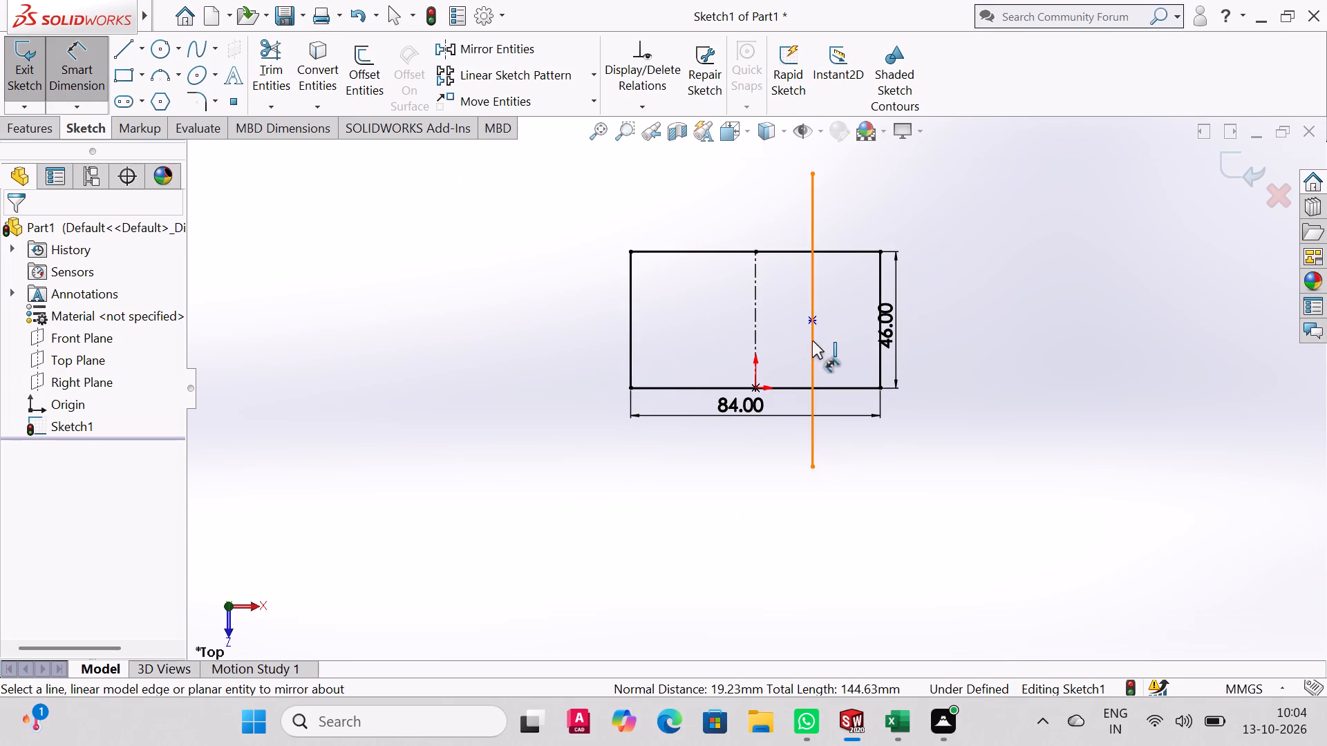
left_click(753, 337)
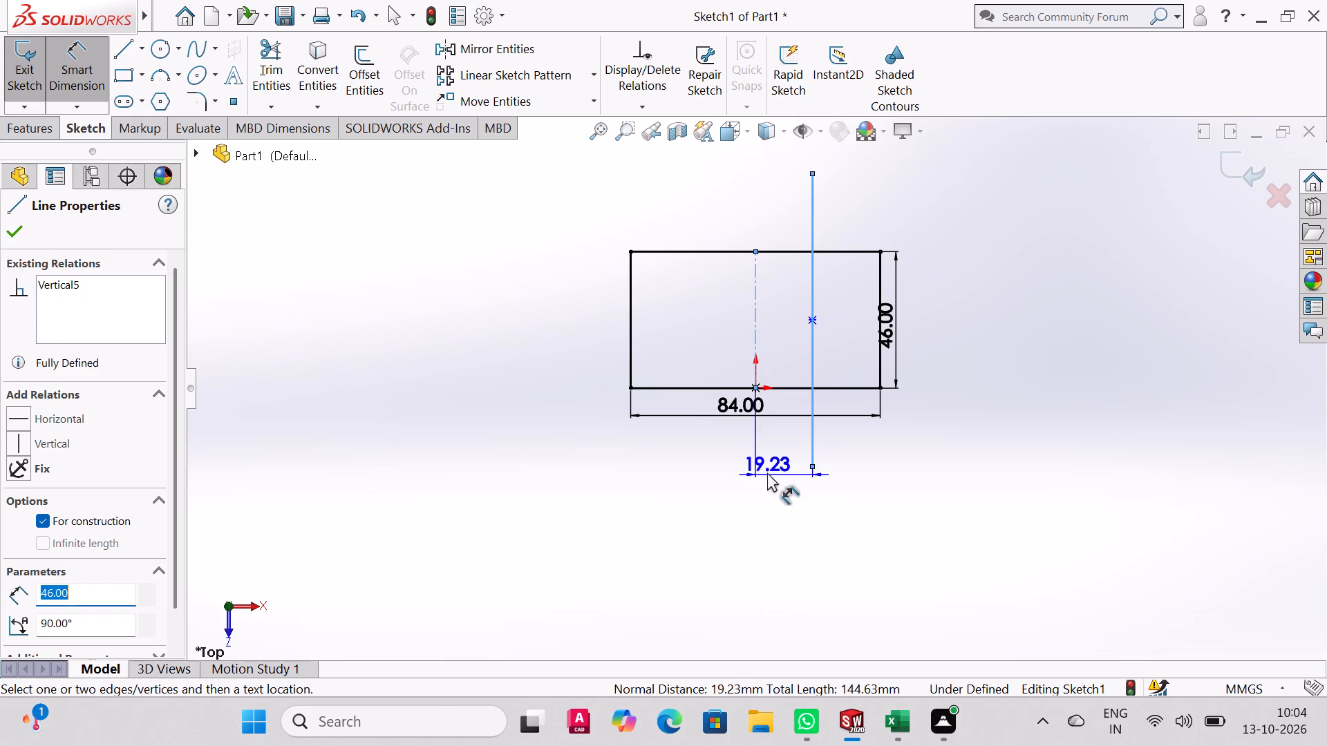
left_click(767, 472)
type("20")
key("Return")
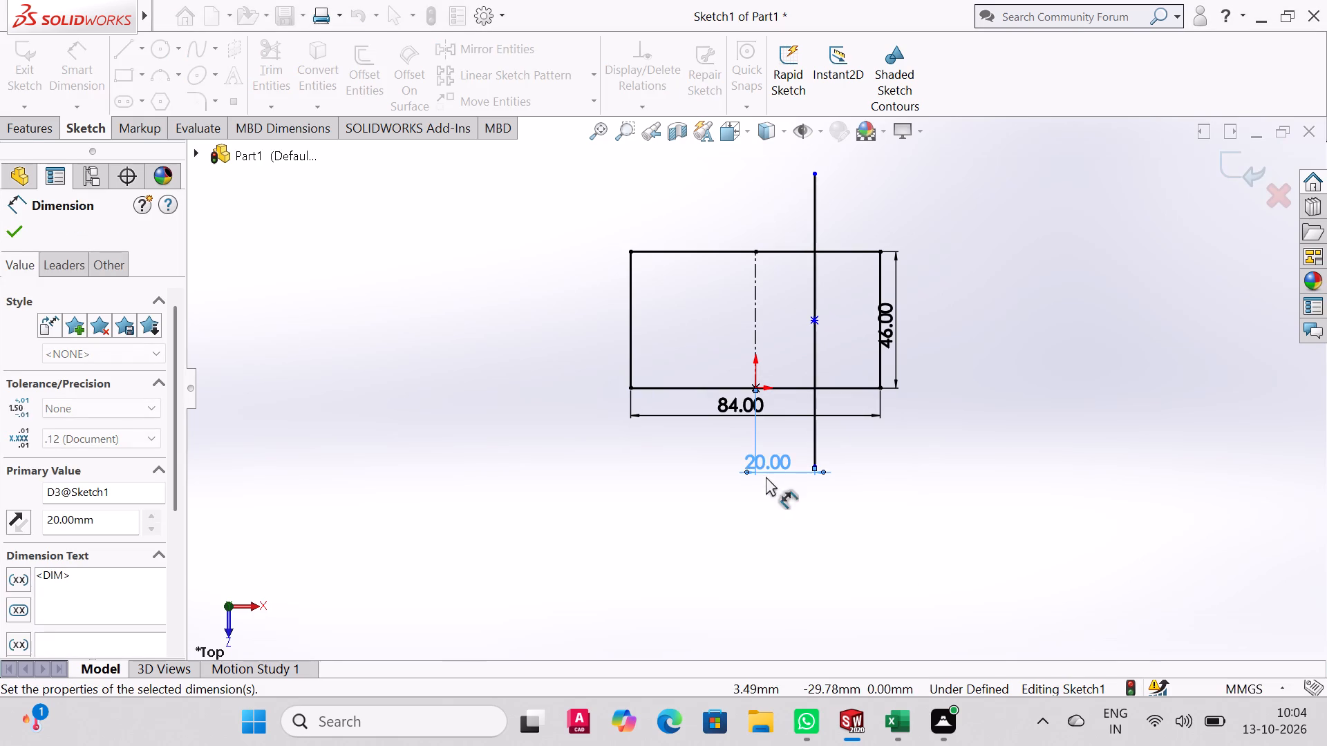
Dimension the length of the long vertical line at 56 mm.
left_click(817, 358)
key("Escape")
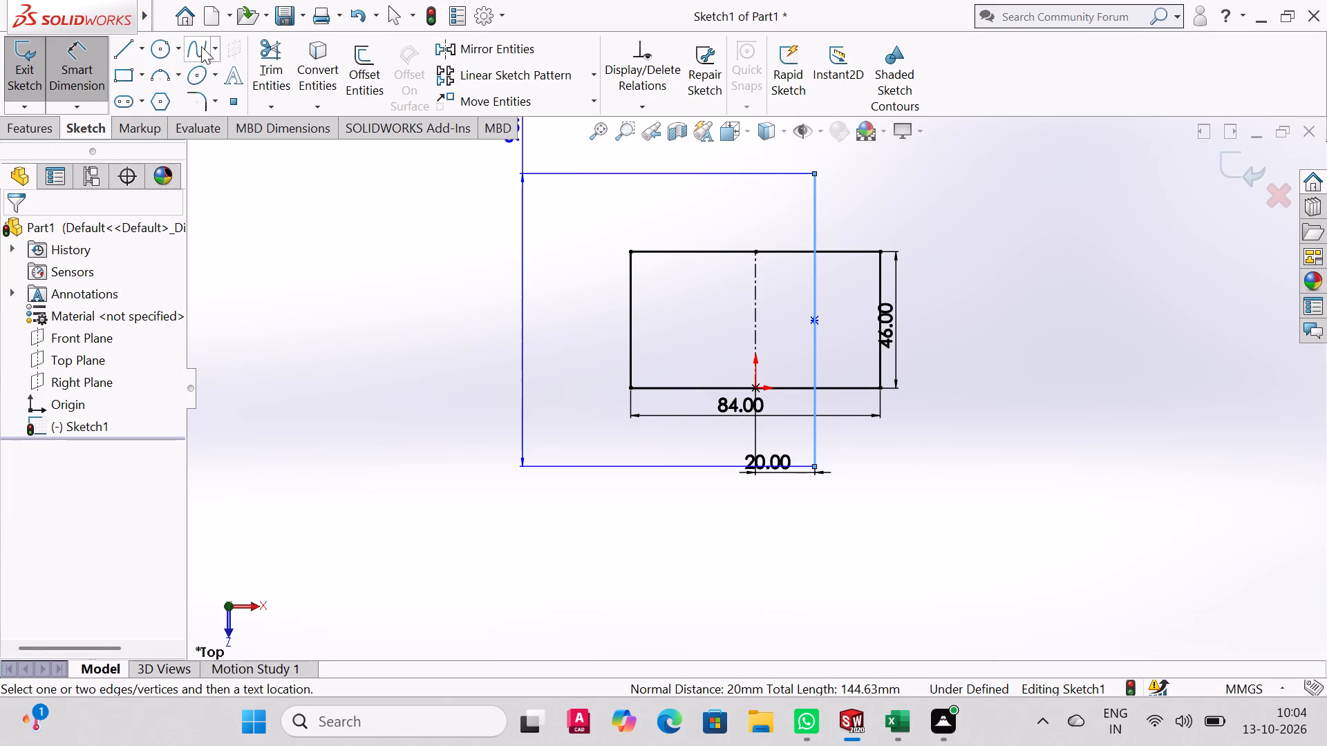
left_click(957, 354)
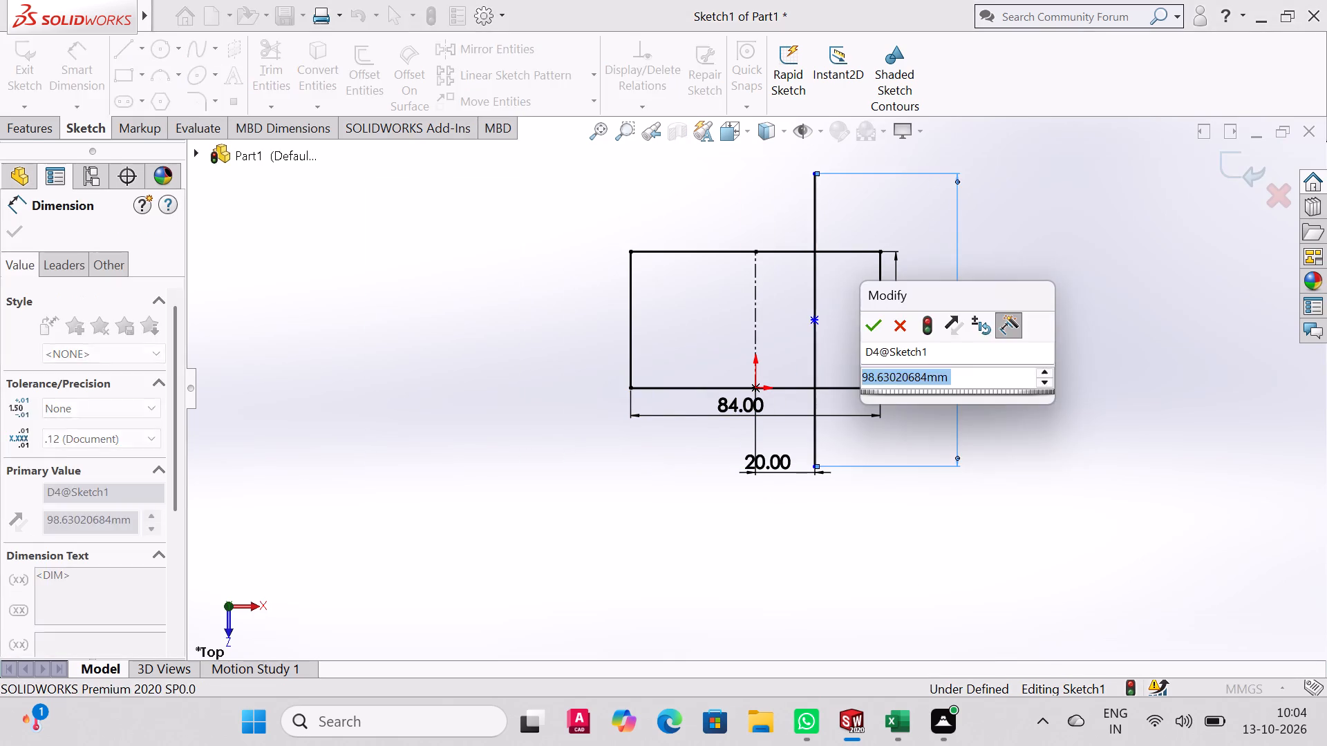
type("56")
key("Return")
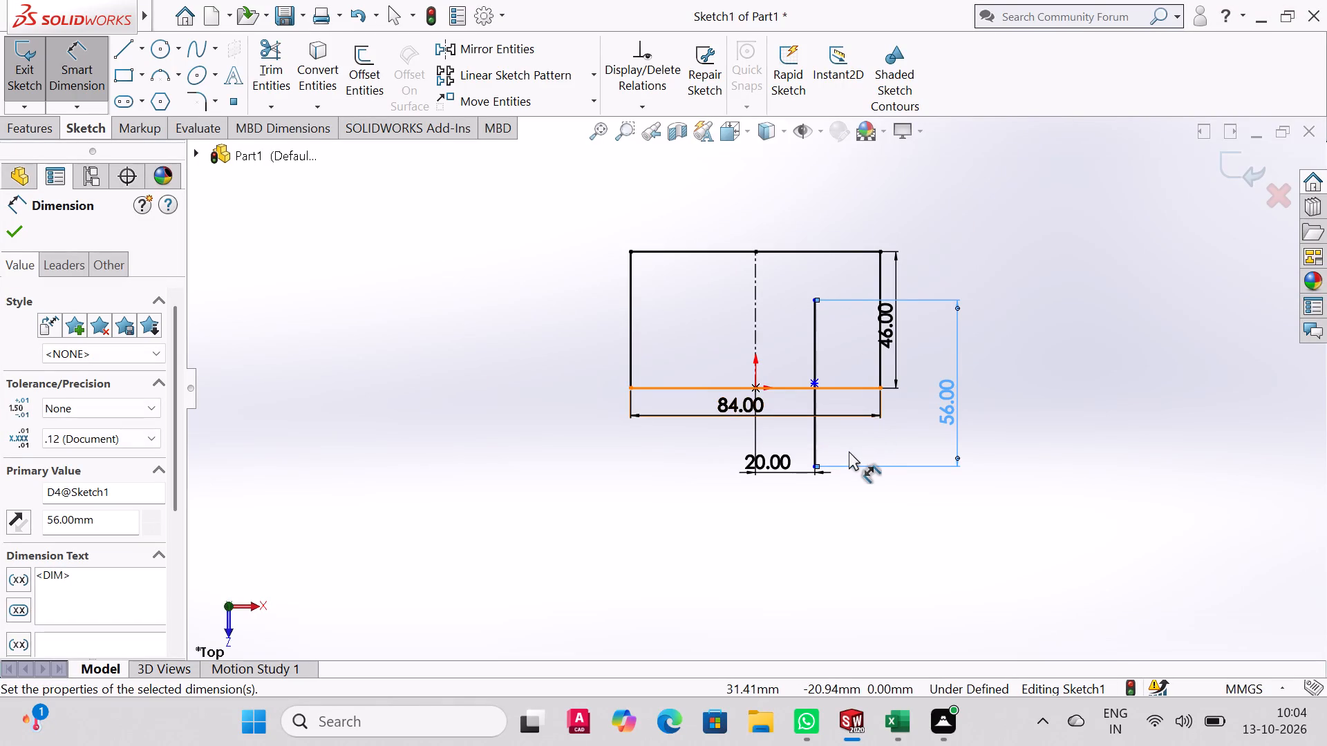
Delete the vertical line right of the centreline with its associated dimensions, and remove its leftover midpoint.
left_click(811, 449)
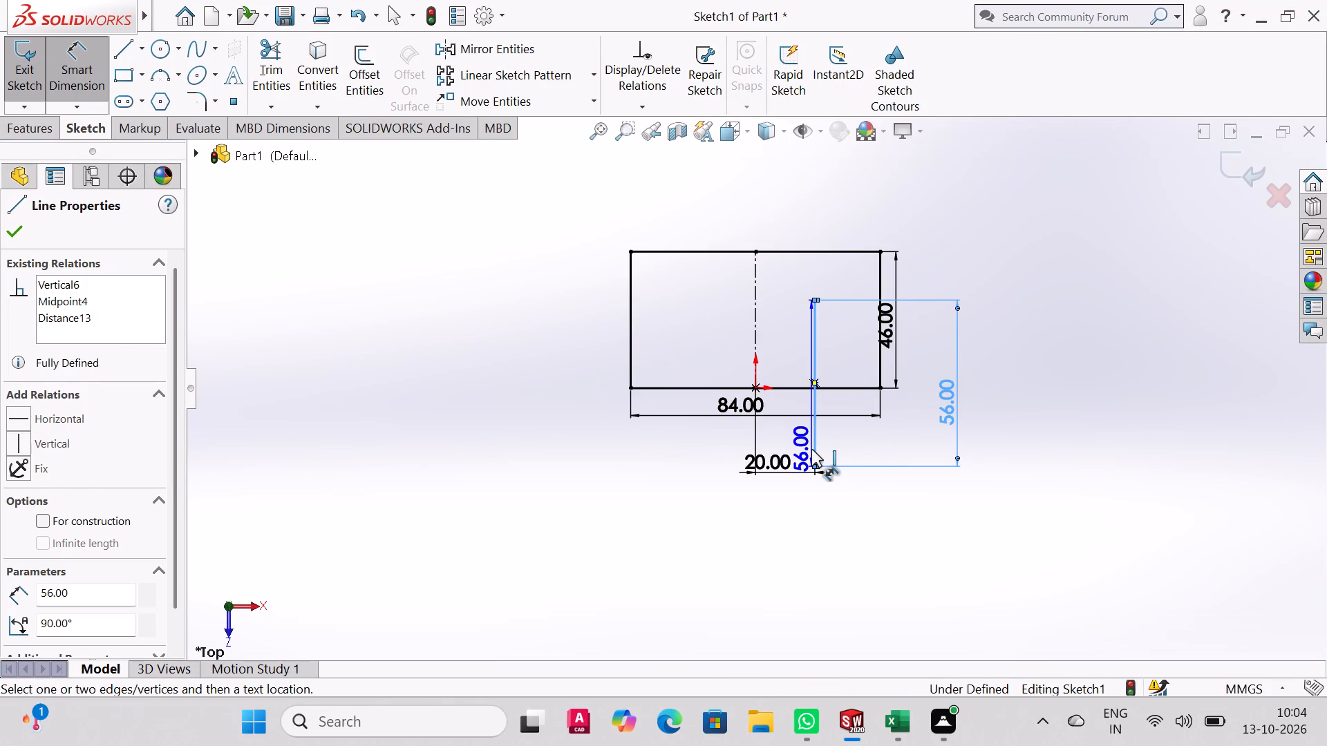
key("Delete")
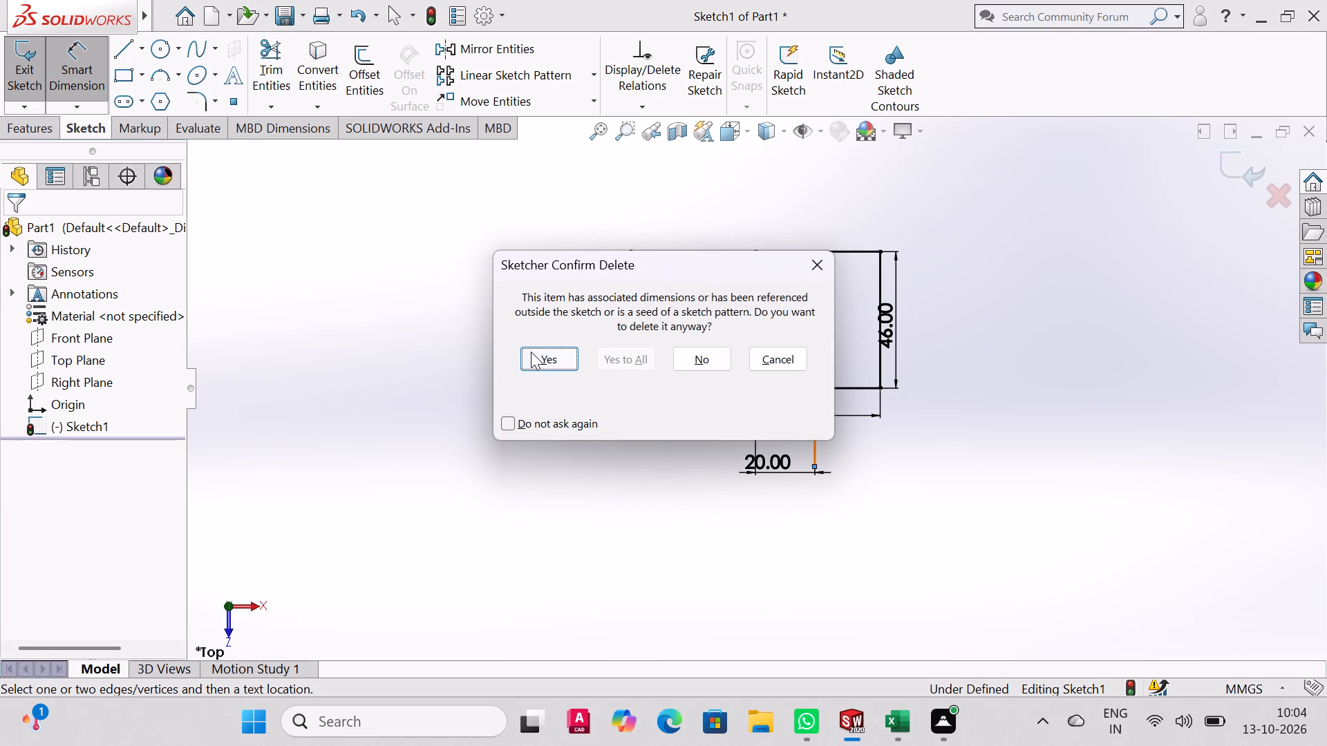
left_click(531, 352)
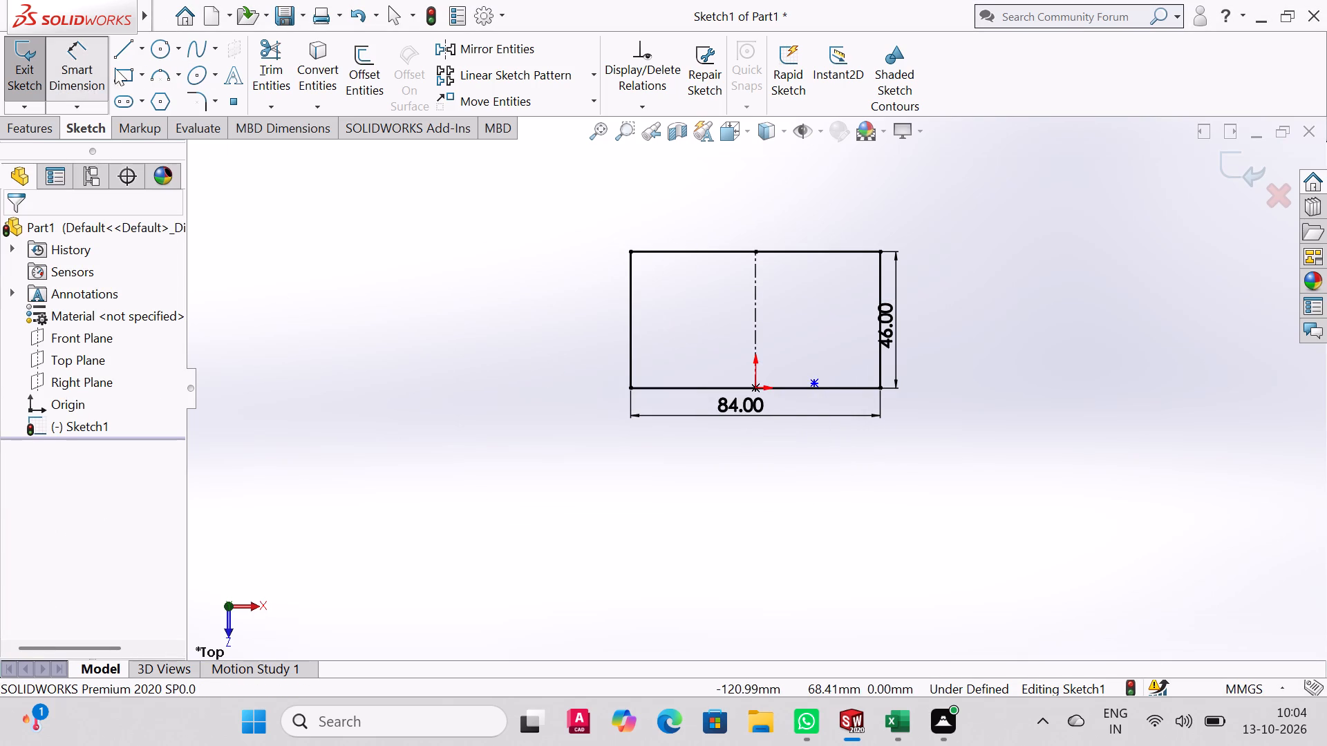
left_click(124, 56)
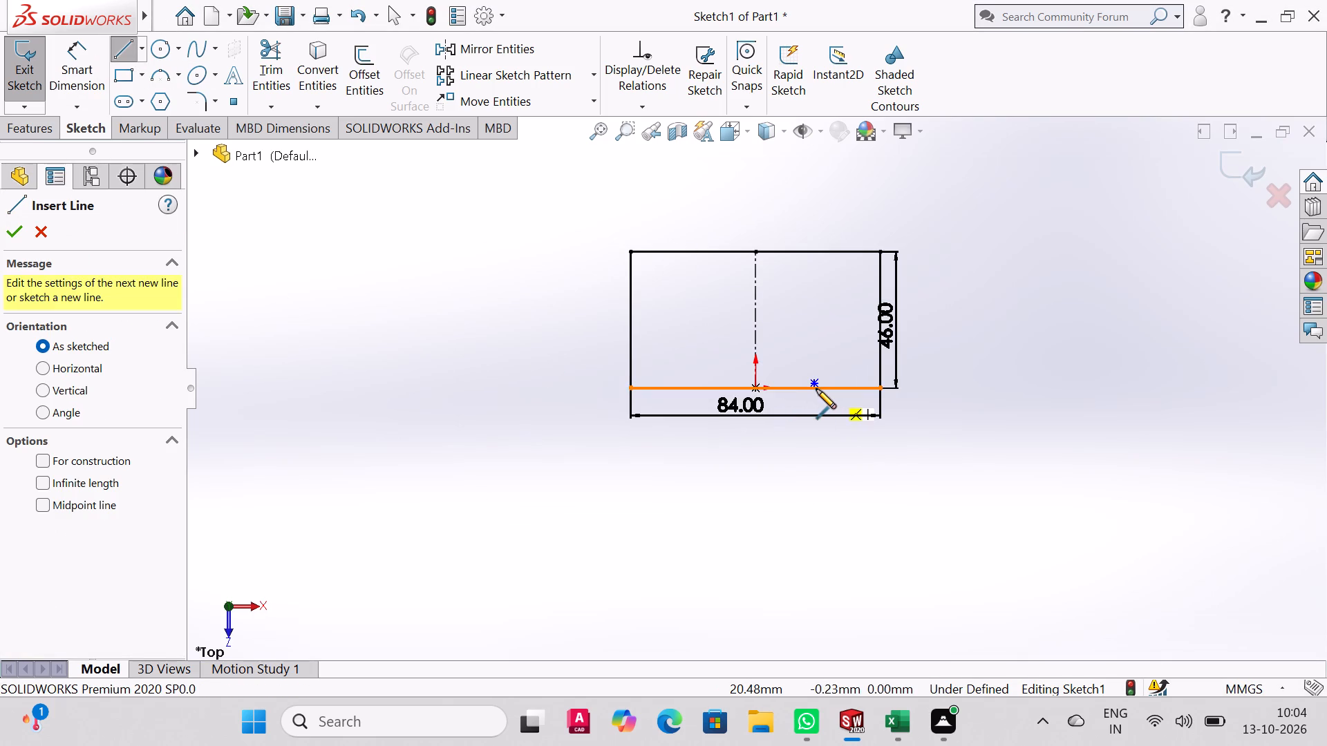
scroll(820, 380, "up", 4)
scroll(820, 380, "down", 10)
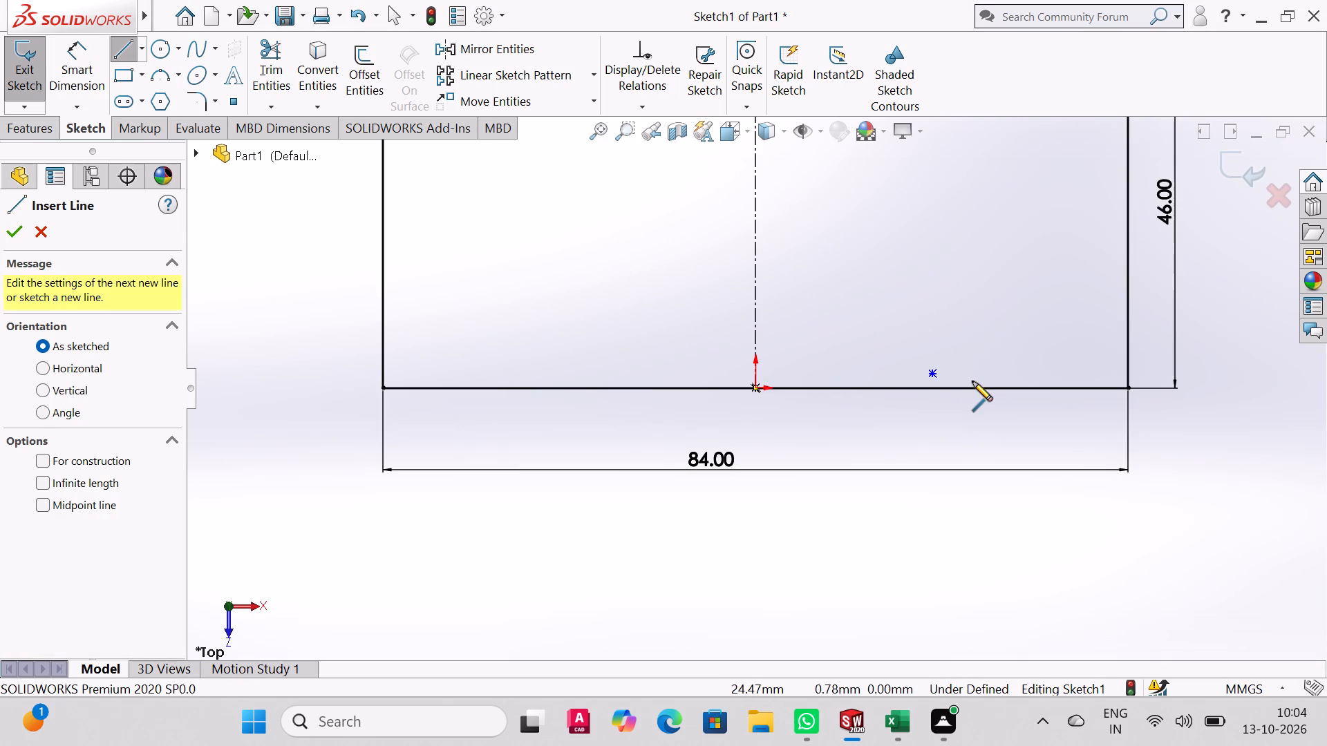
key("Escape")
left_click(934, 375)
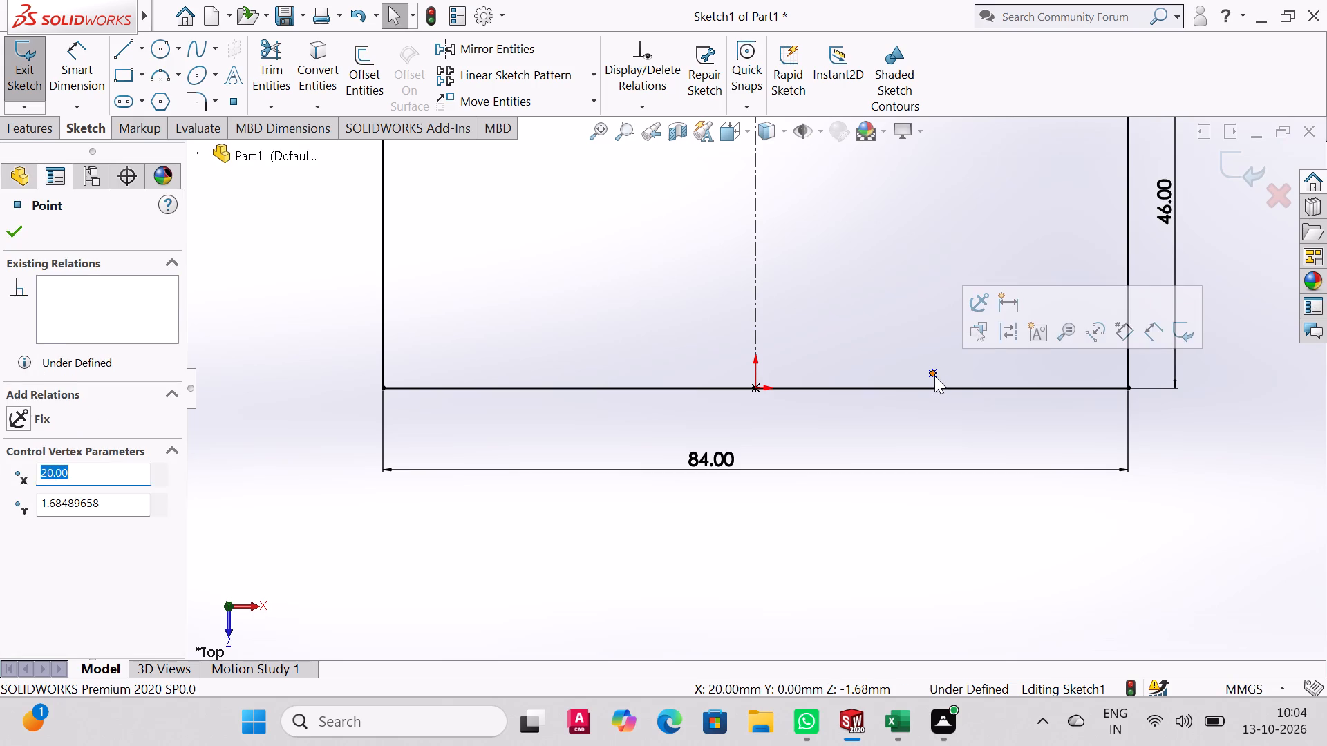
key("Delete")
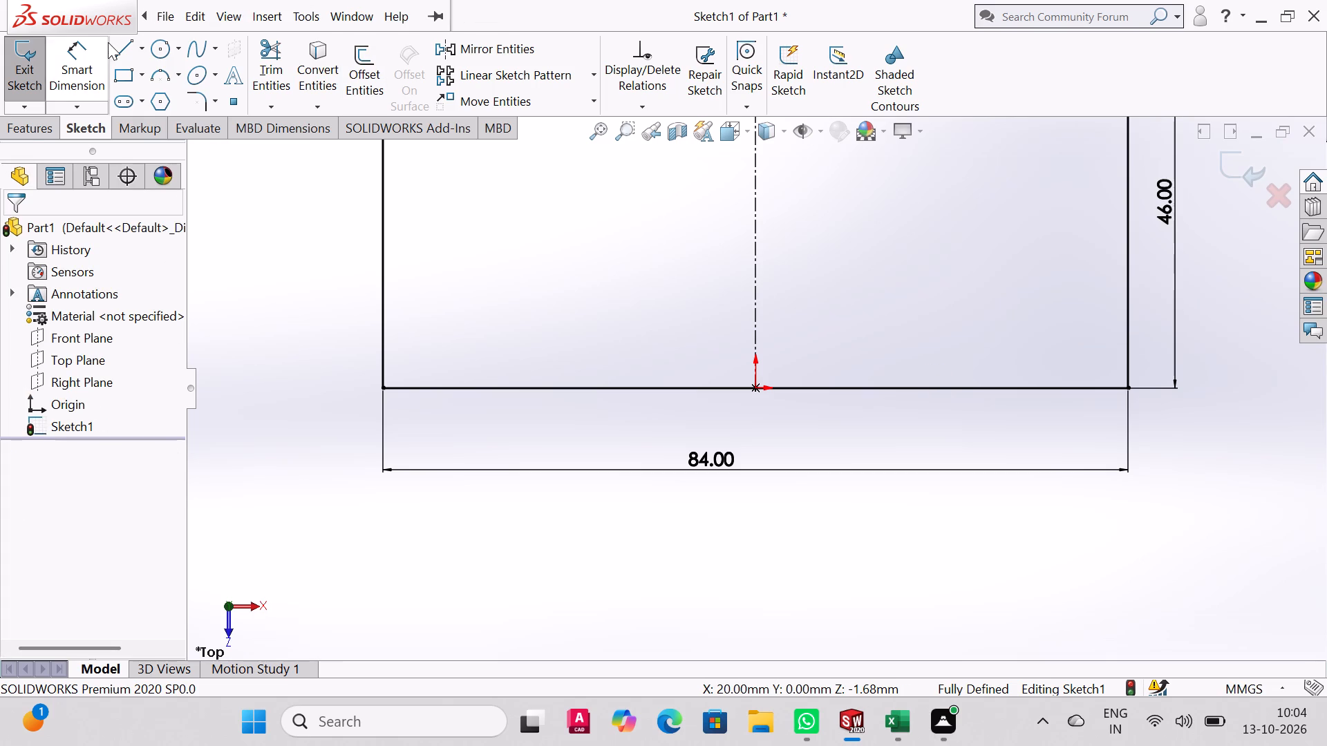
Draw a vertical line about 29 mm long from the centreline's midpoint up past the rectangle's top edge.
left_click(108, 45)
left_click(124, 46)
scroll(827, 354, "up", 4)
scroll(831, 354, "down", 2)
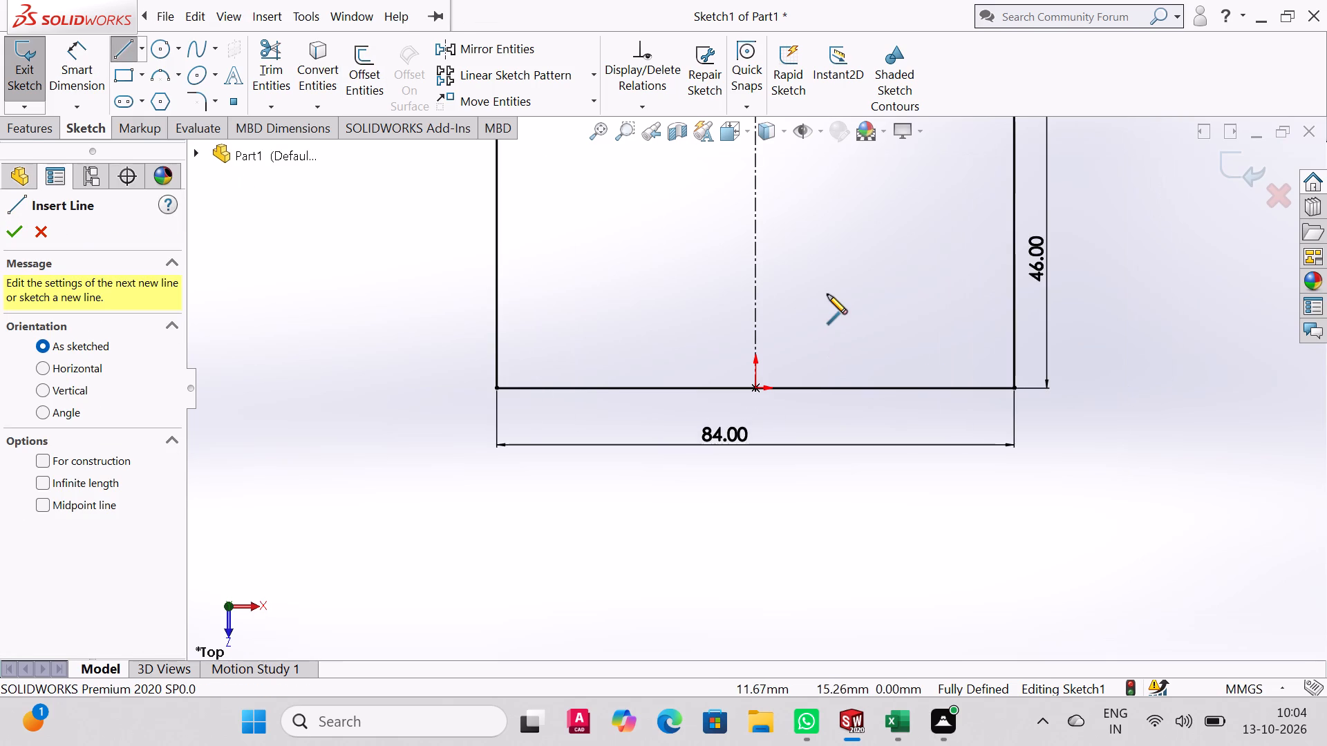
scroll(827, 296, "up", 3)
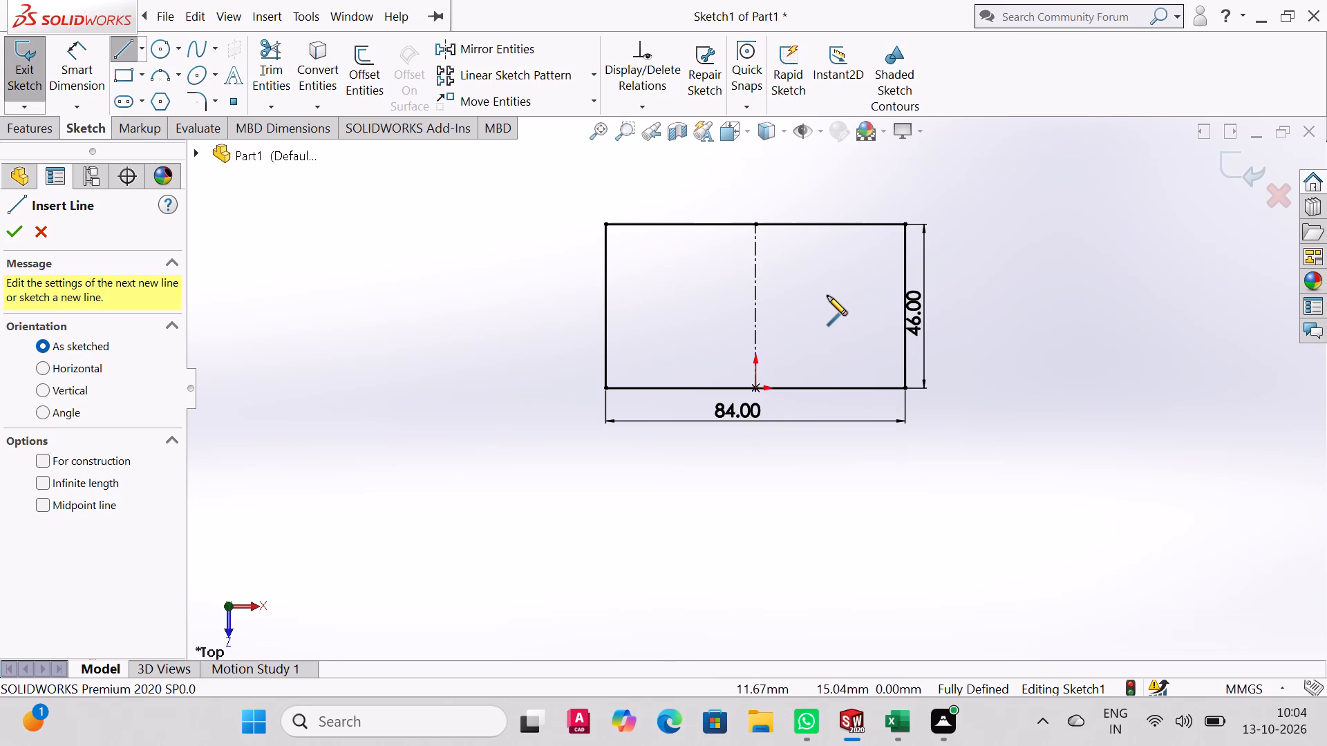
left_click(755, 307)
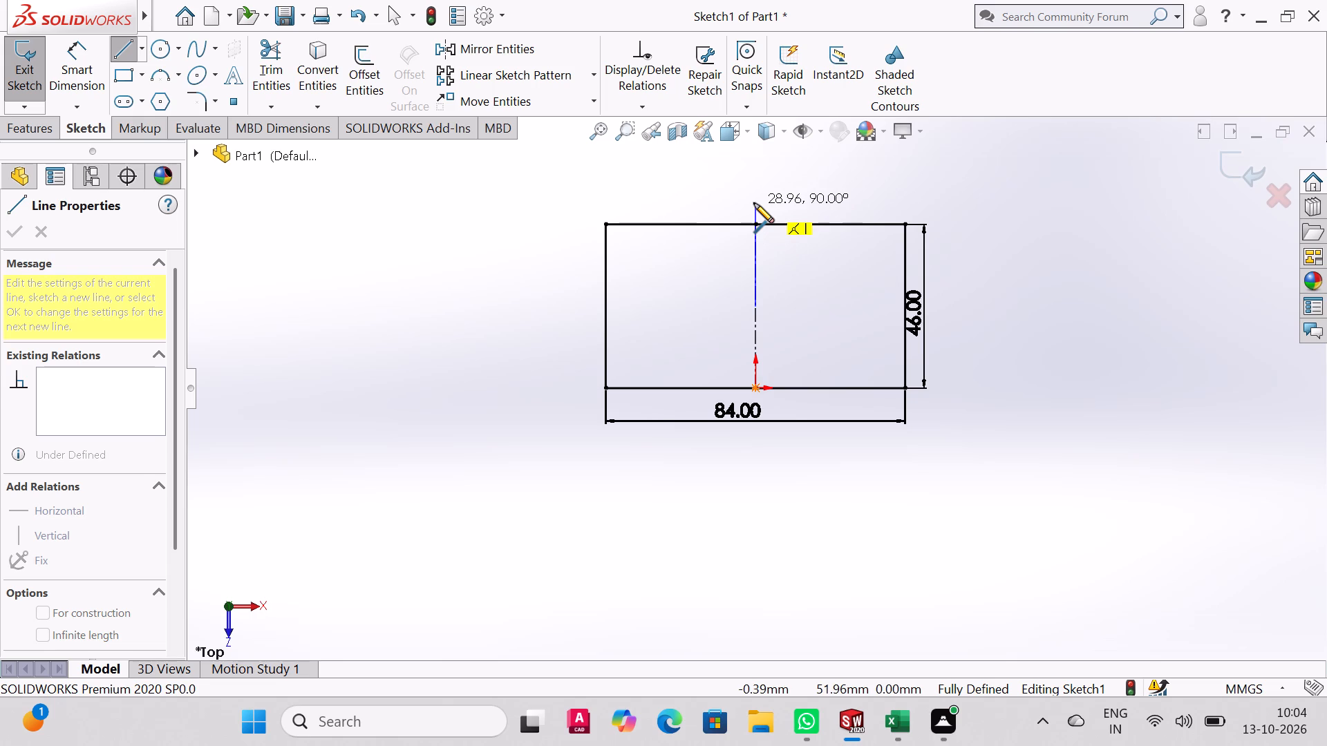
left_click(754, 204)
right_click(754, 204)
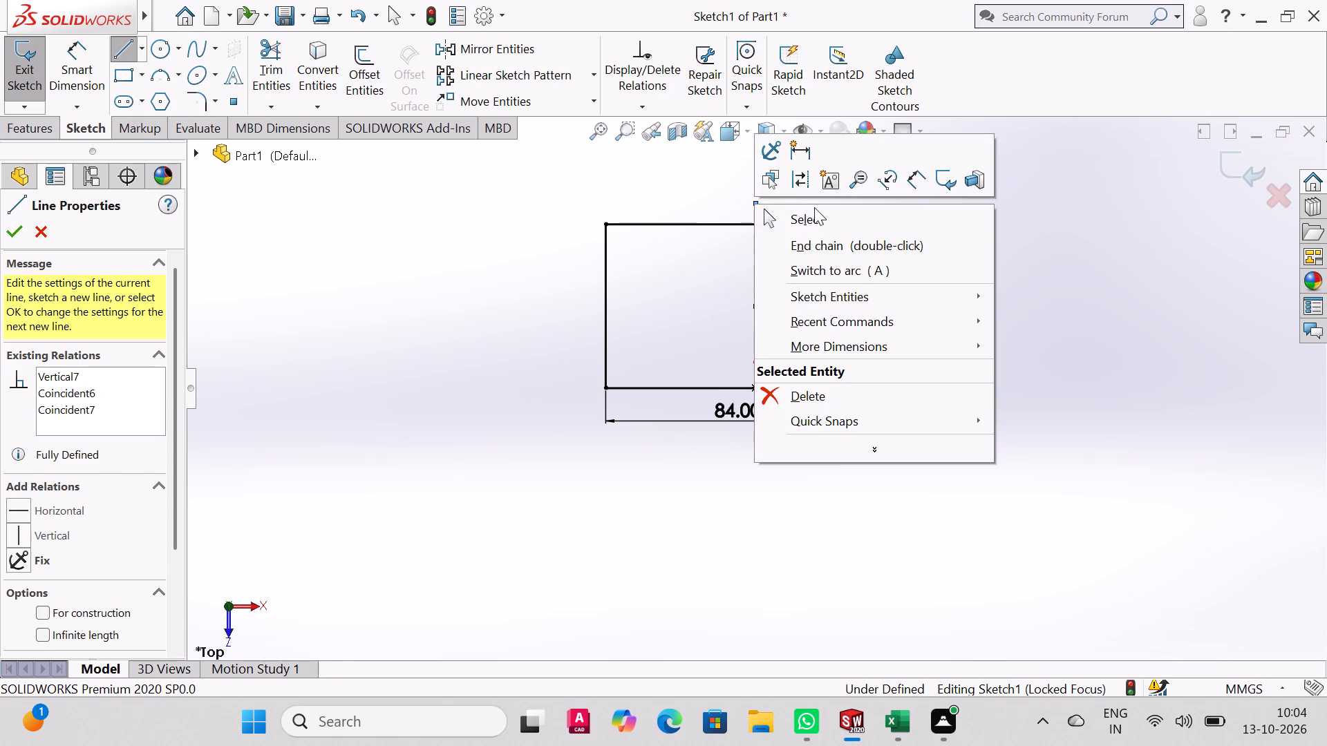
left_click(816, 212)
Draw a vertical line about 29 mm long from the centreline's midpoint down past the rectangle's bottom edge.
left_click(131, 52)
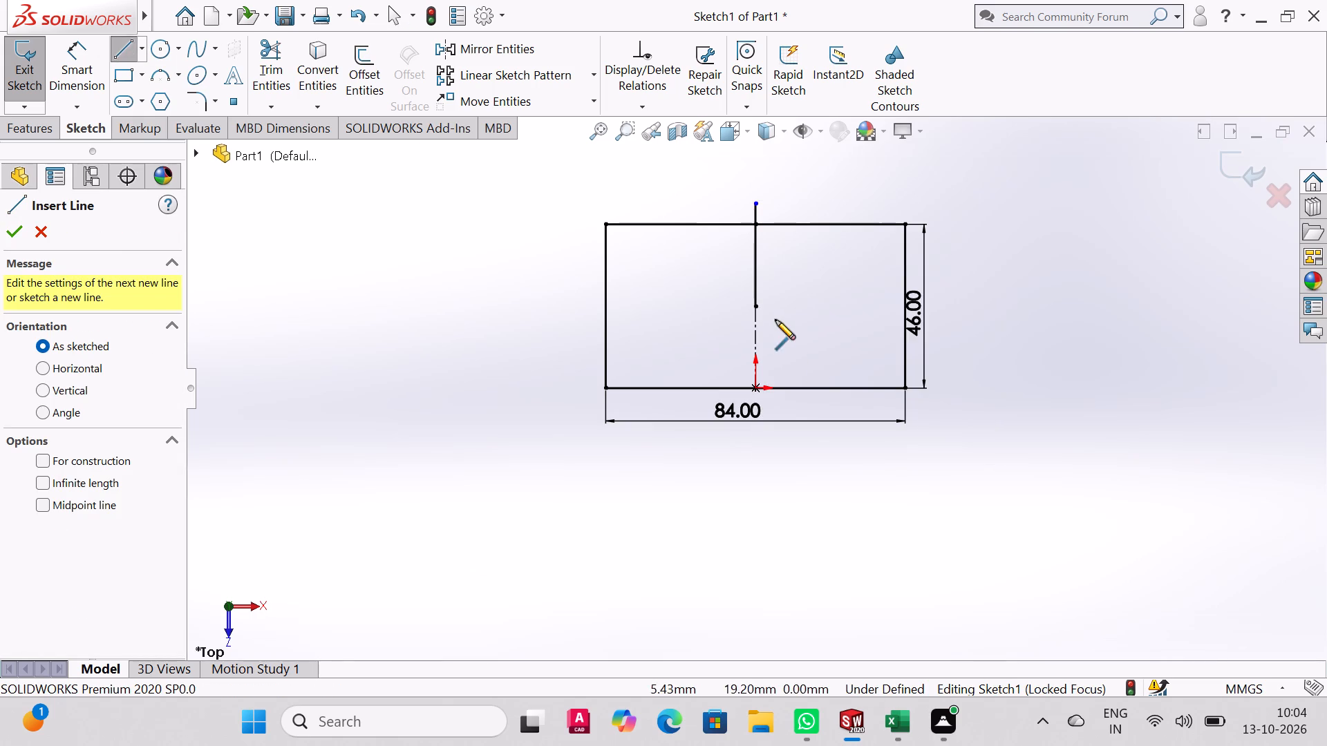
left_click(755, 307)
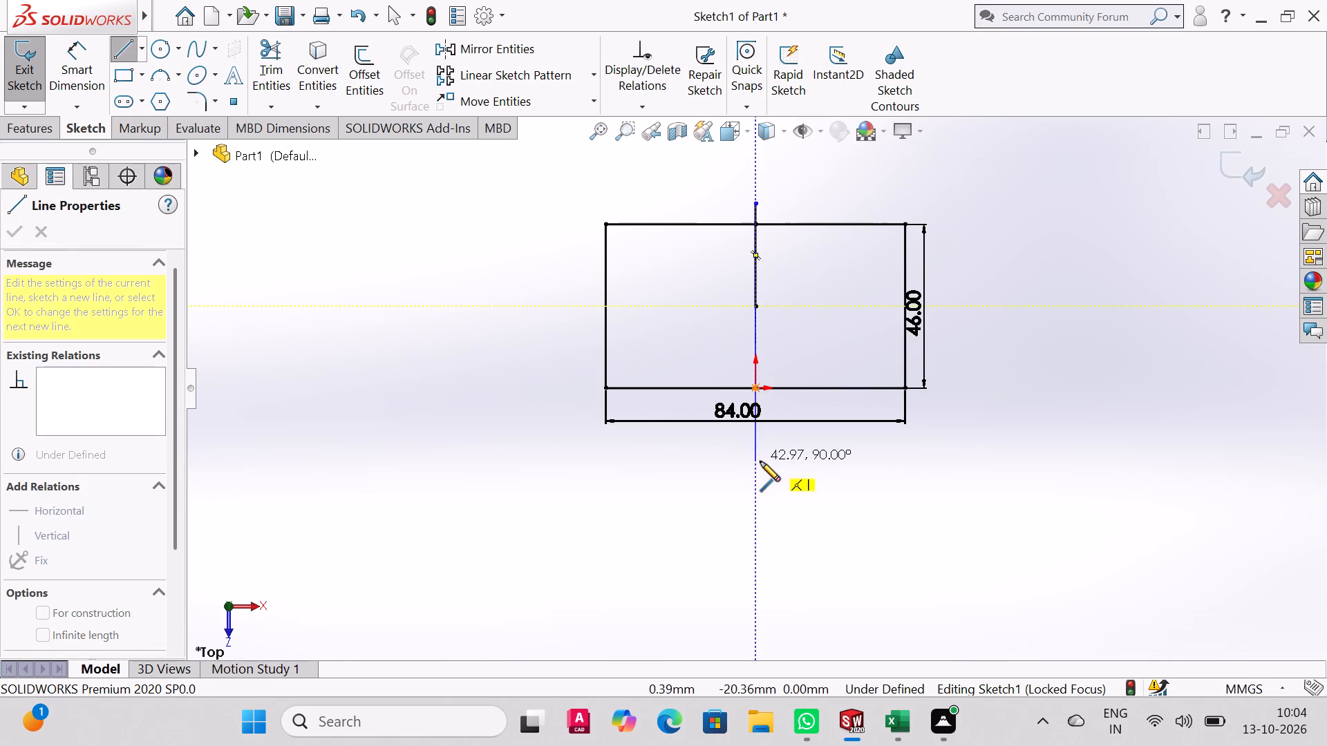
left_click(757, 408)
right_click(757, 408)
left_click(796, 423)
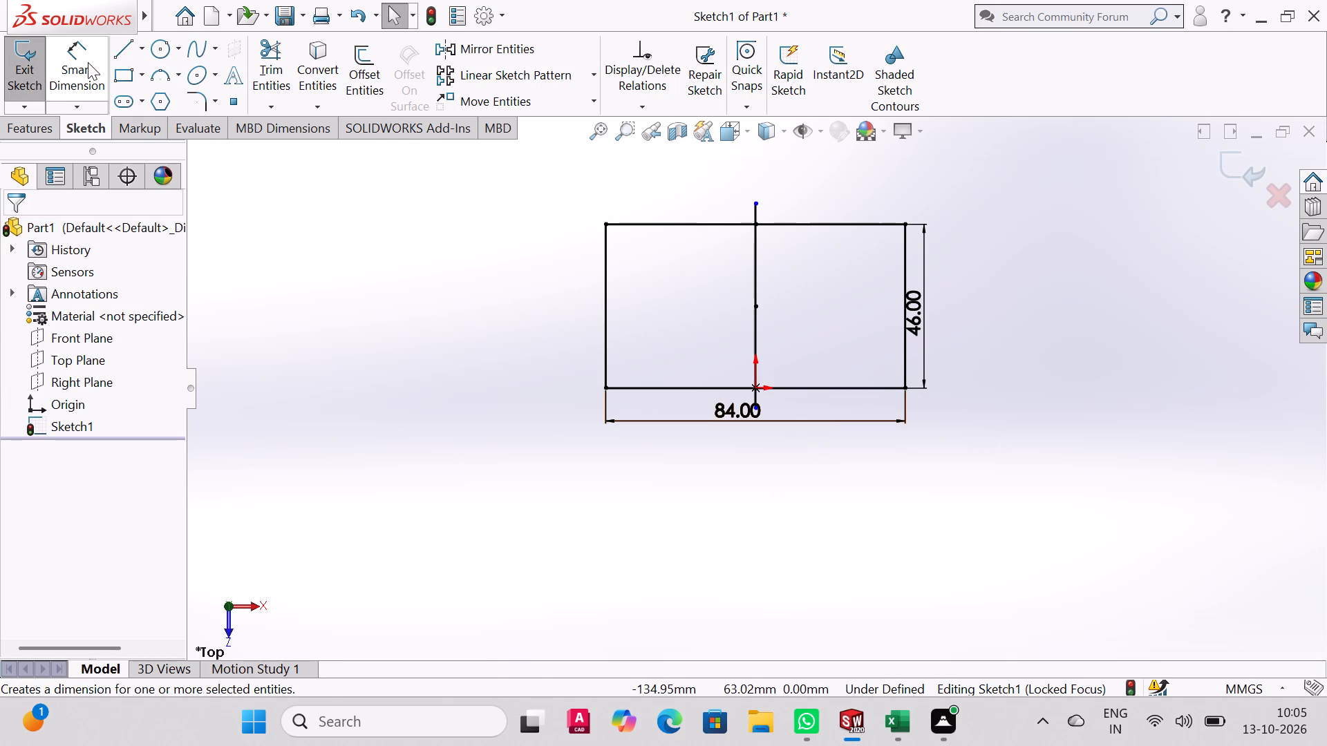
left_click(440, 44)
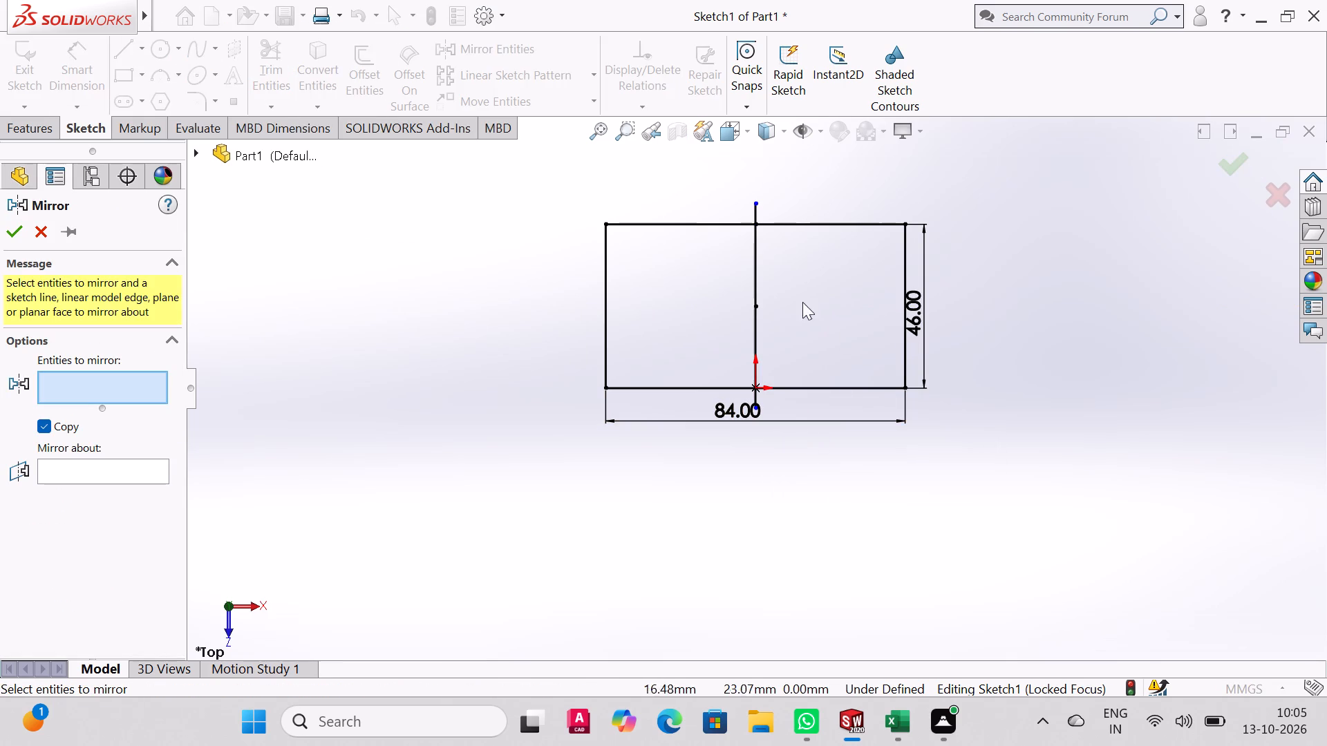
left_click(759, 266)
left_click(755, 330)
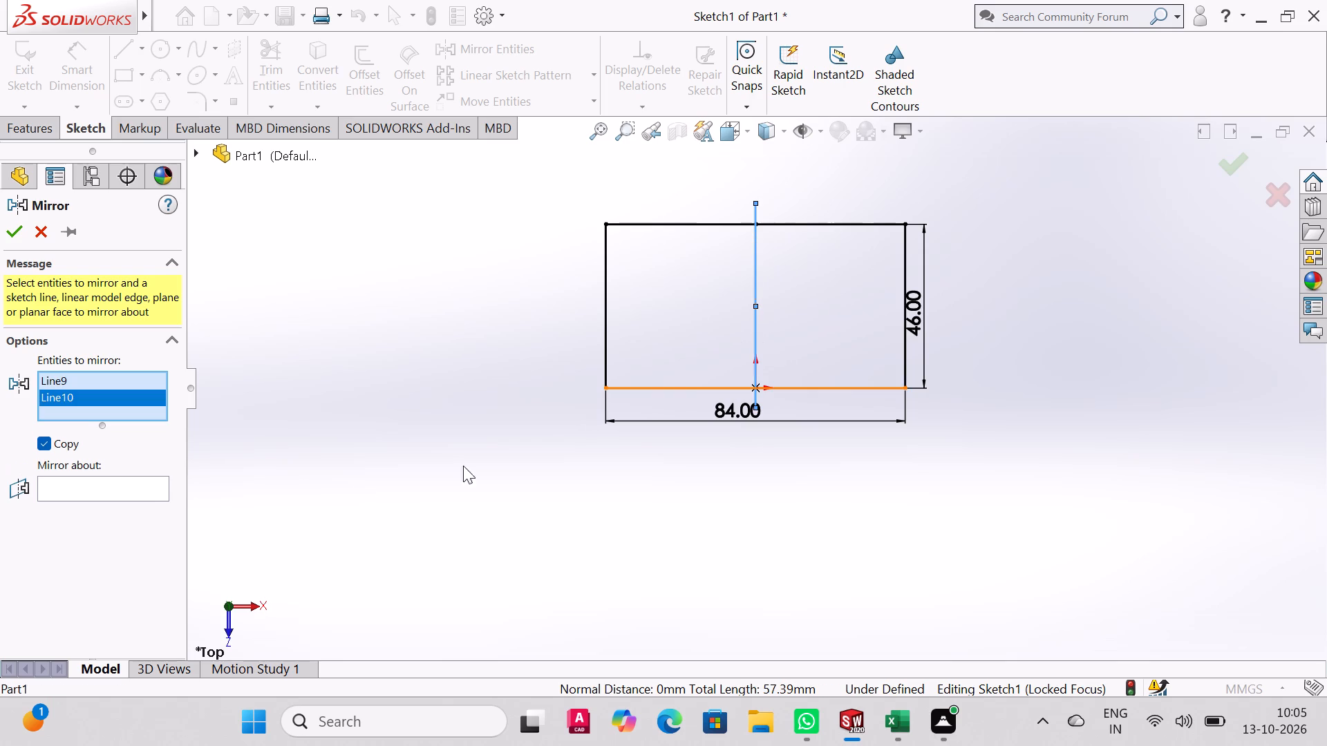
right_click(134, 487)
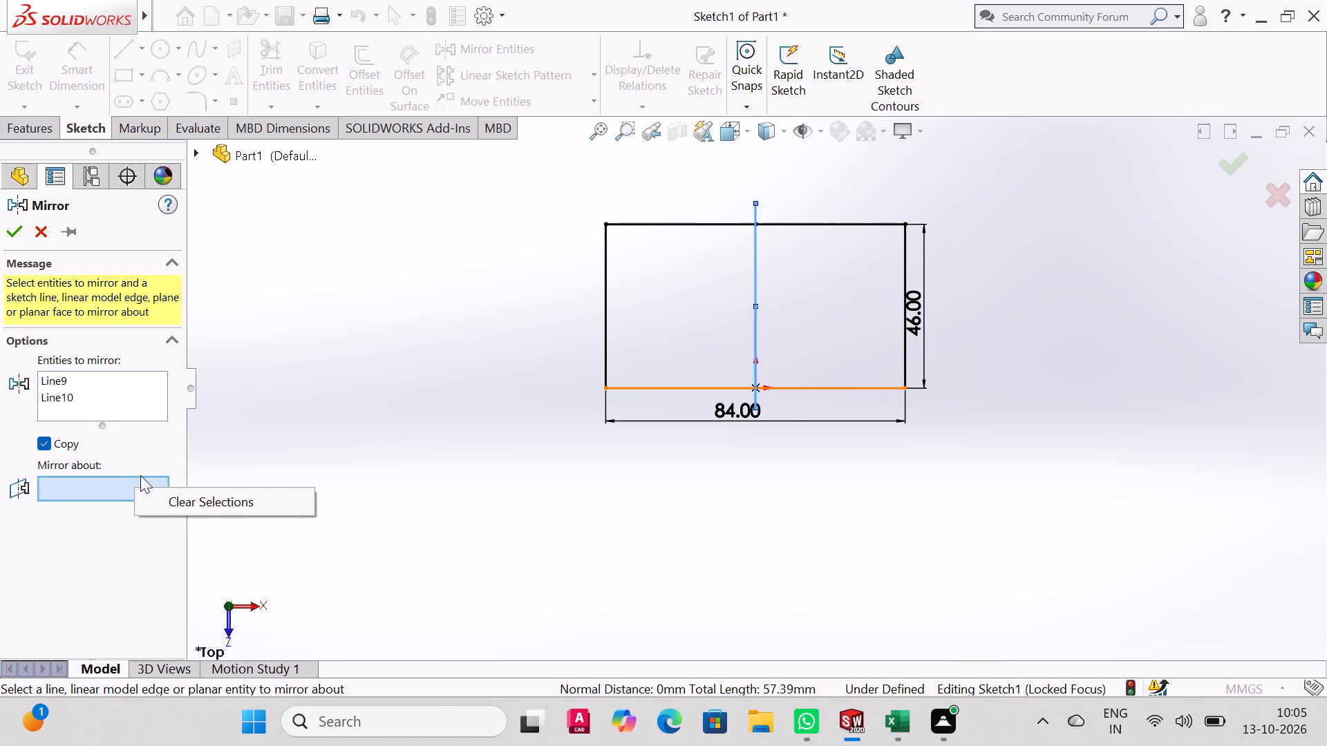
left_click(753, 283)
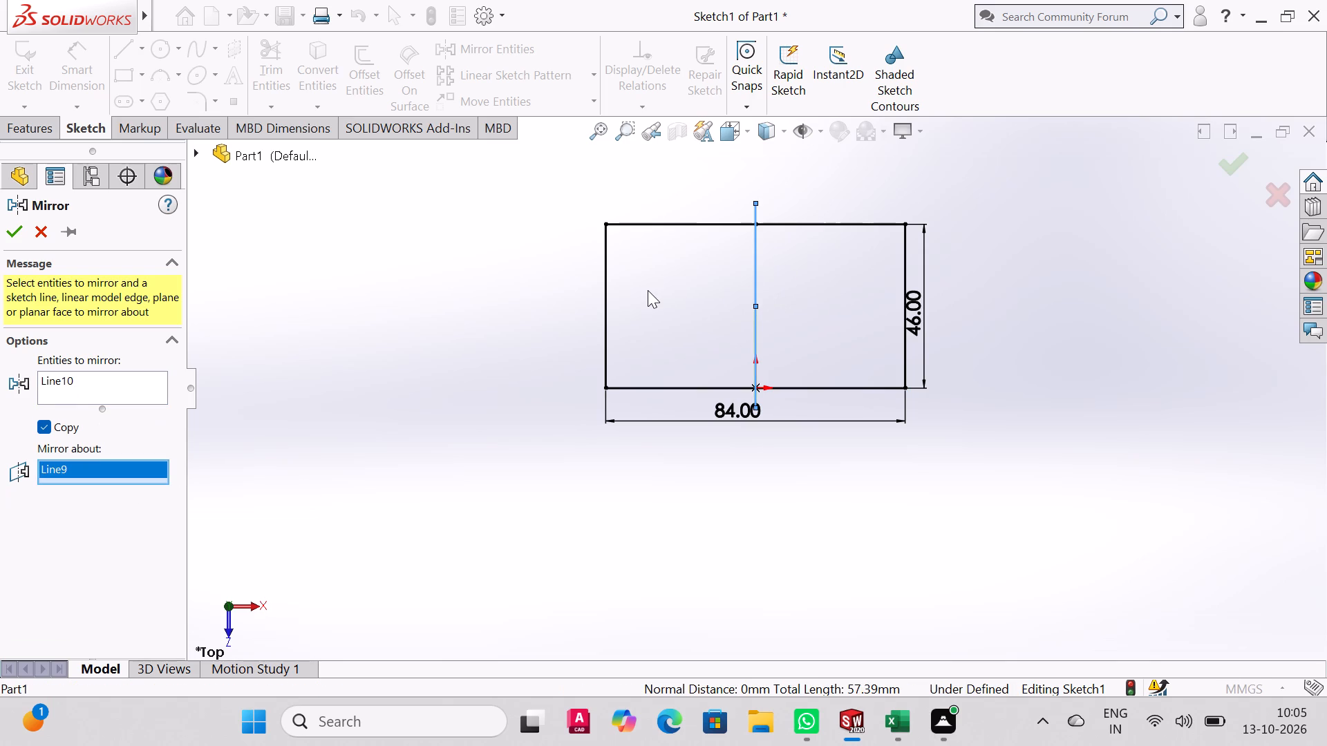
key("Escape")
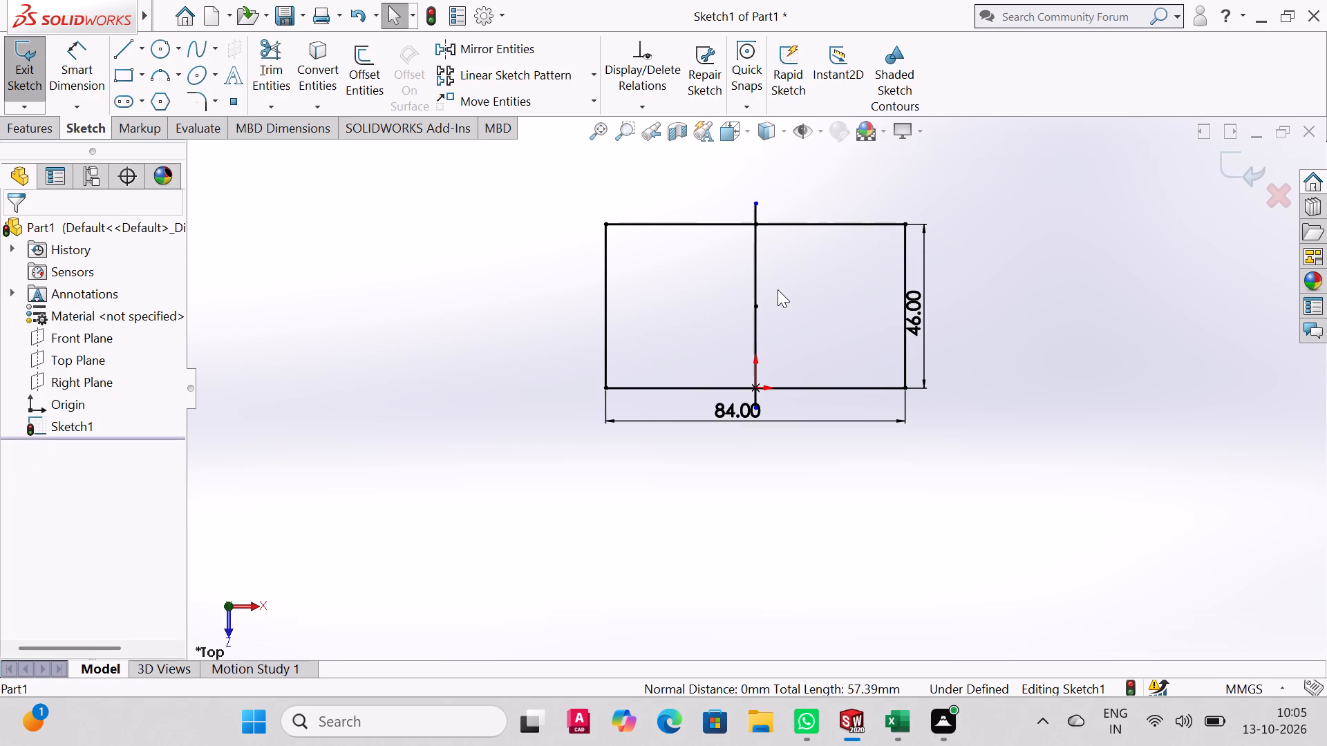
Copy the two centre vertical lines to a parallel position about 19 mm left of the centreline, using their intersection with the rectangle's top edge as base point.
key("Escape")
key("Escape")
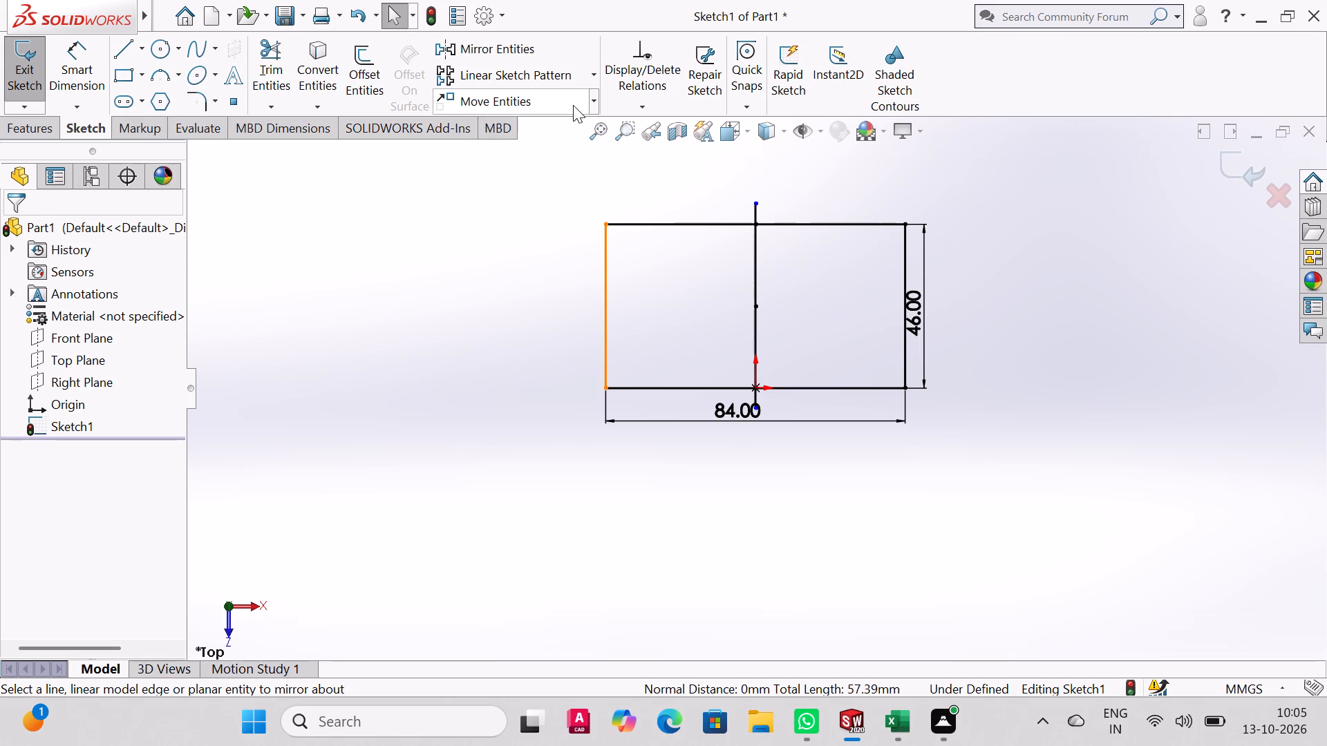
left_click(596, 104)
left_click(548, 148)
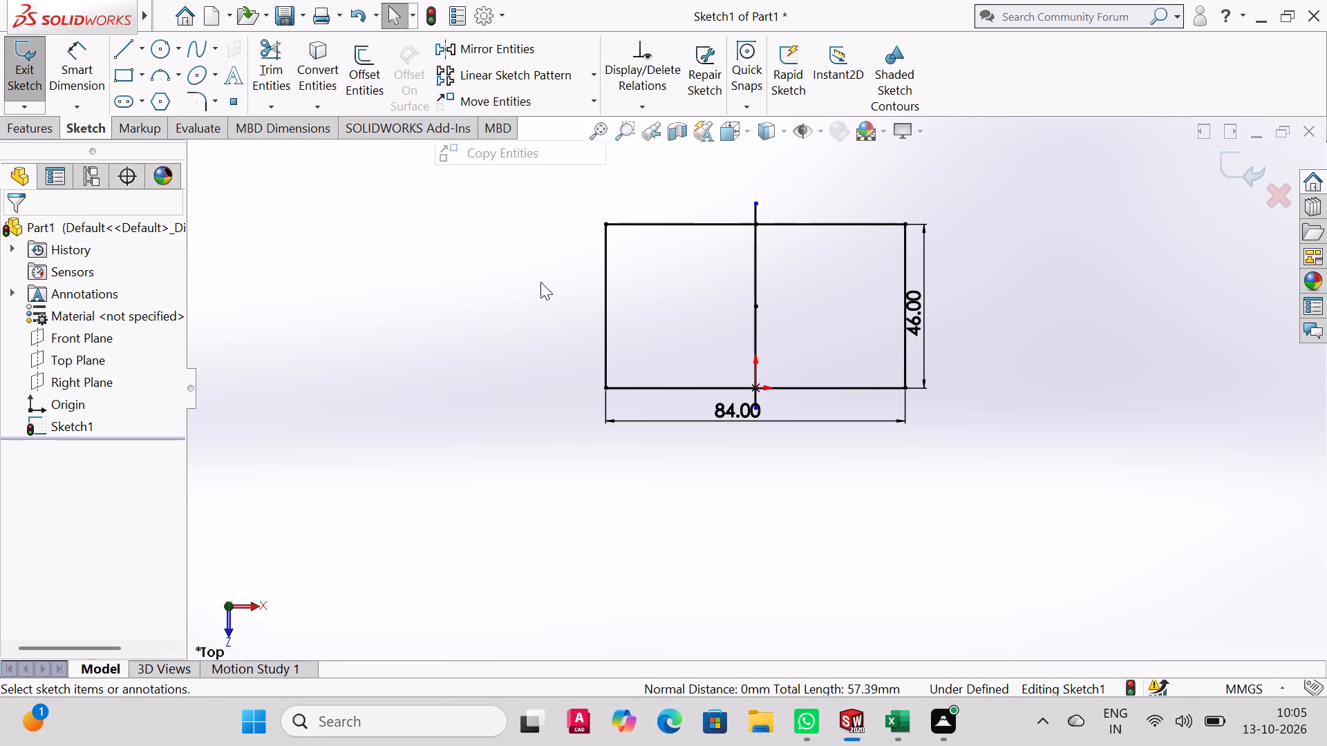
left_click(756, 260)
left_click(754, 341)
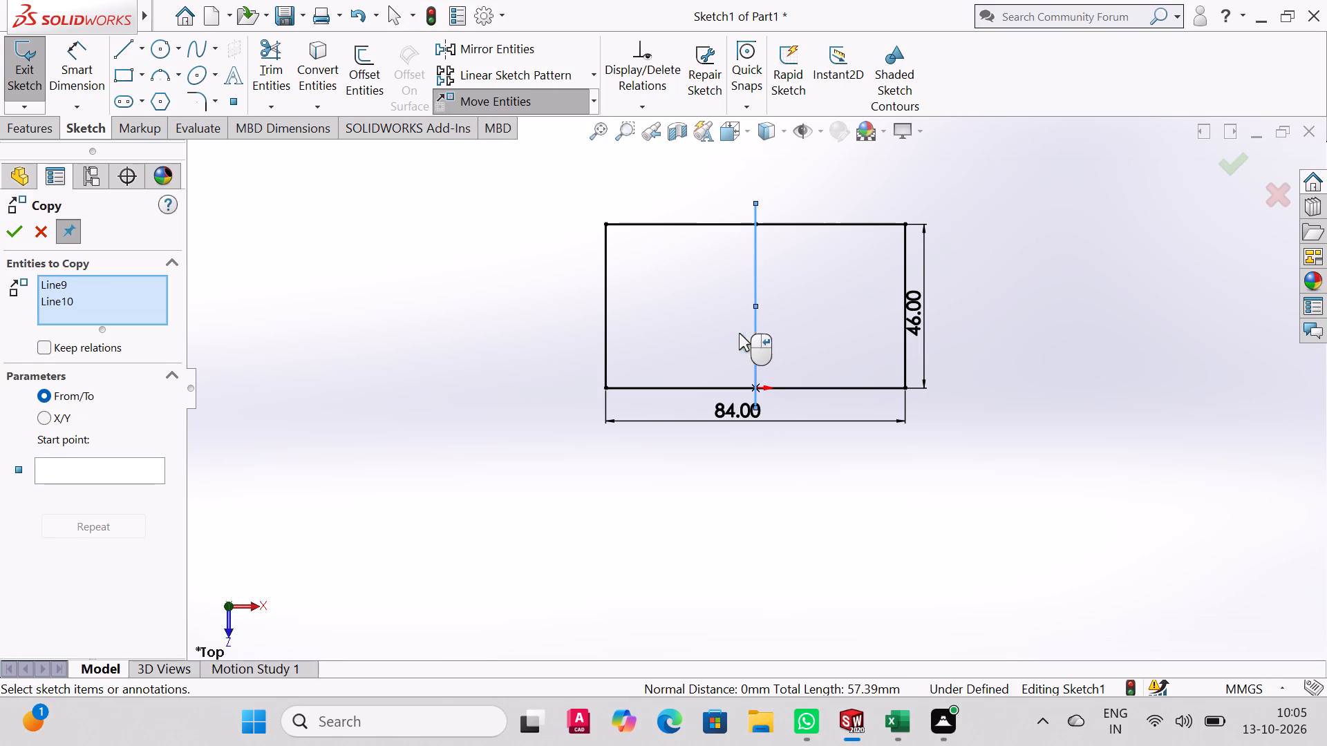
left_click(93, 468)
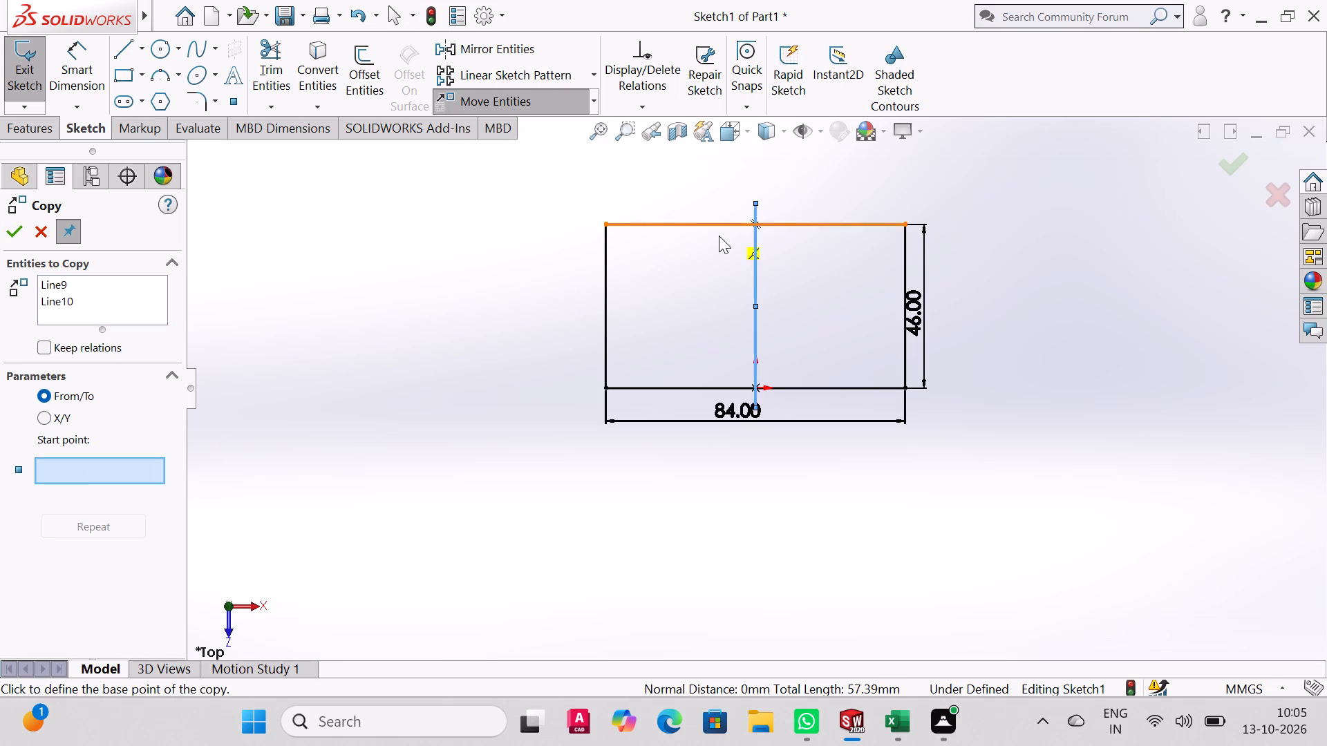
left_click(755, 221)
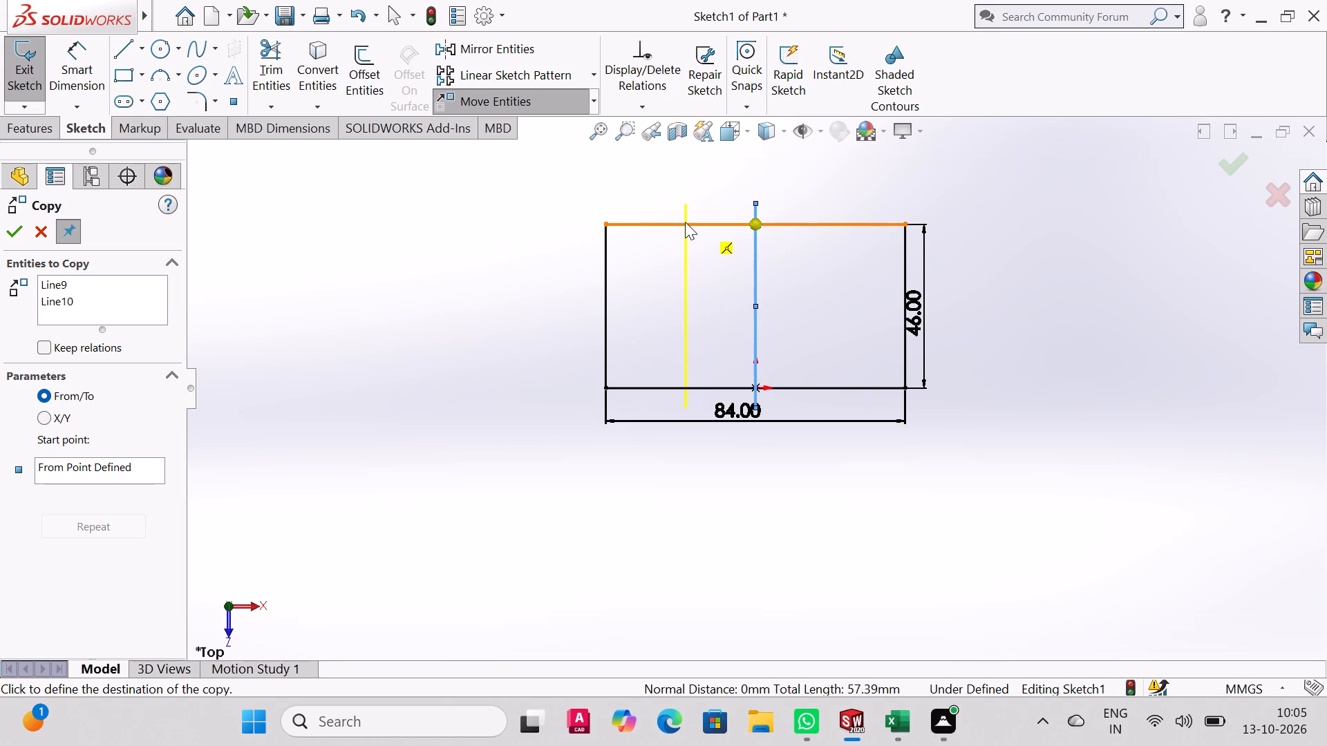
left_click(687, 222)
right_click(687, 222)
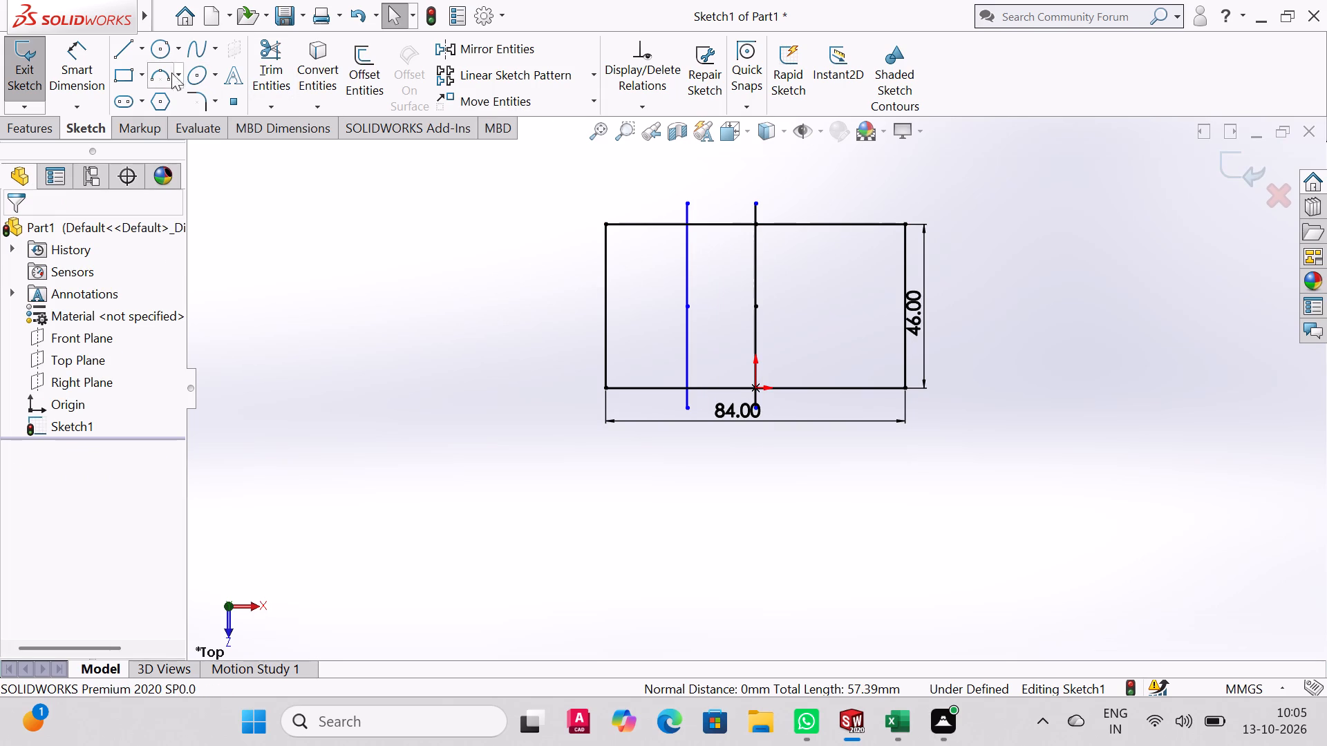
Dimension the spacing between the centre vertical line and its copied line at 20 mm.
left_click(93, 60)
left_click(755, 342)
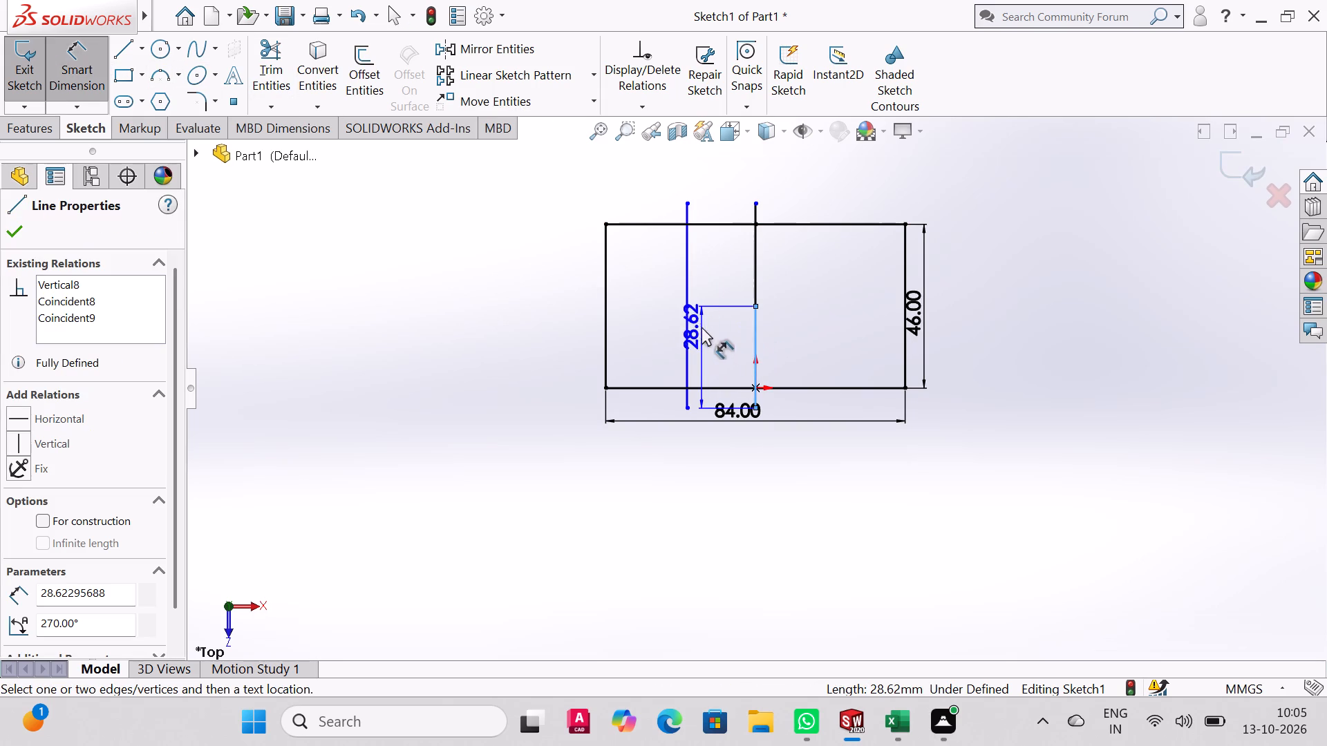
left_click(688, 327)
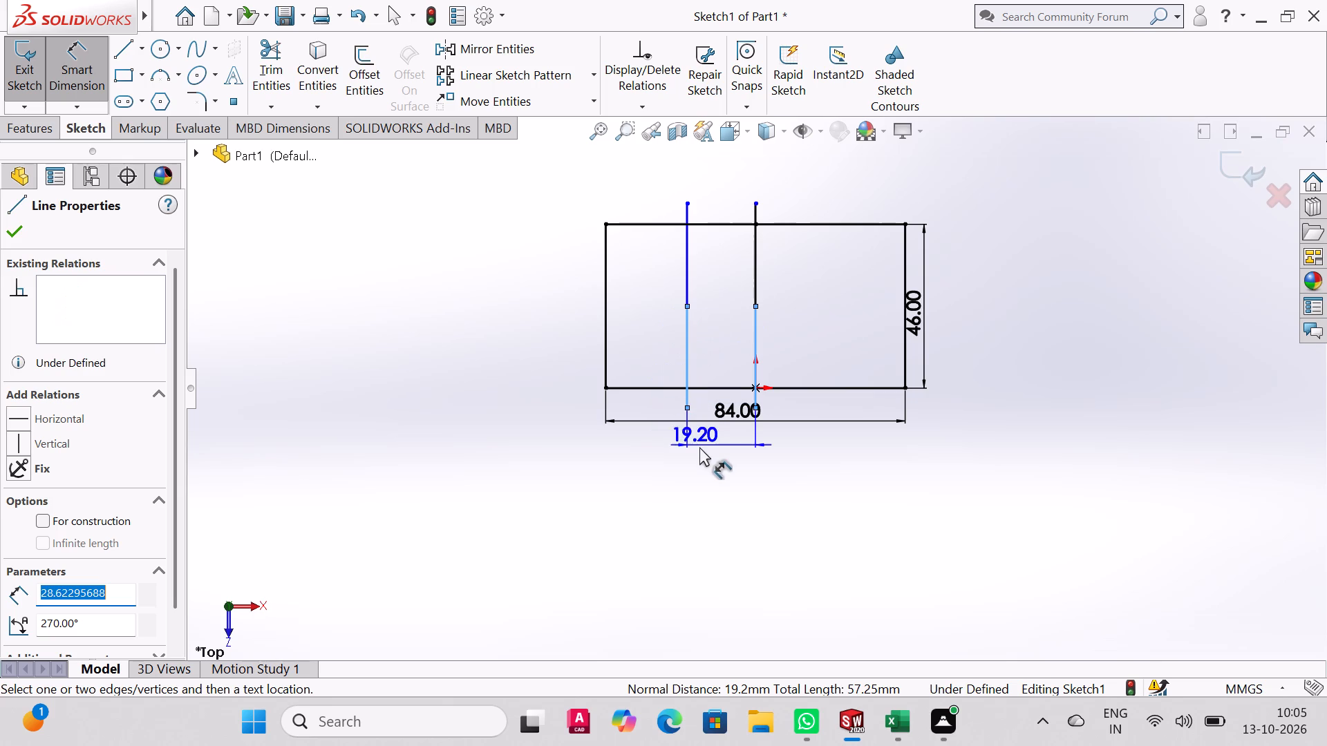
left_click(707, 457)
type("20")
key("Return")
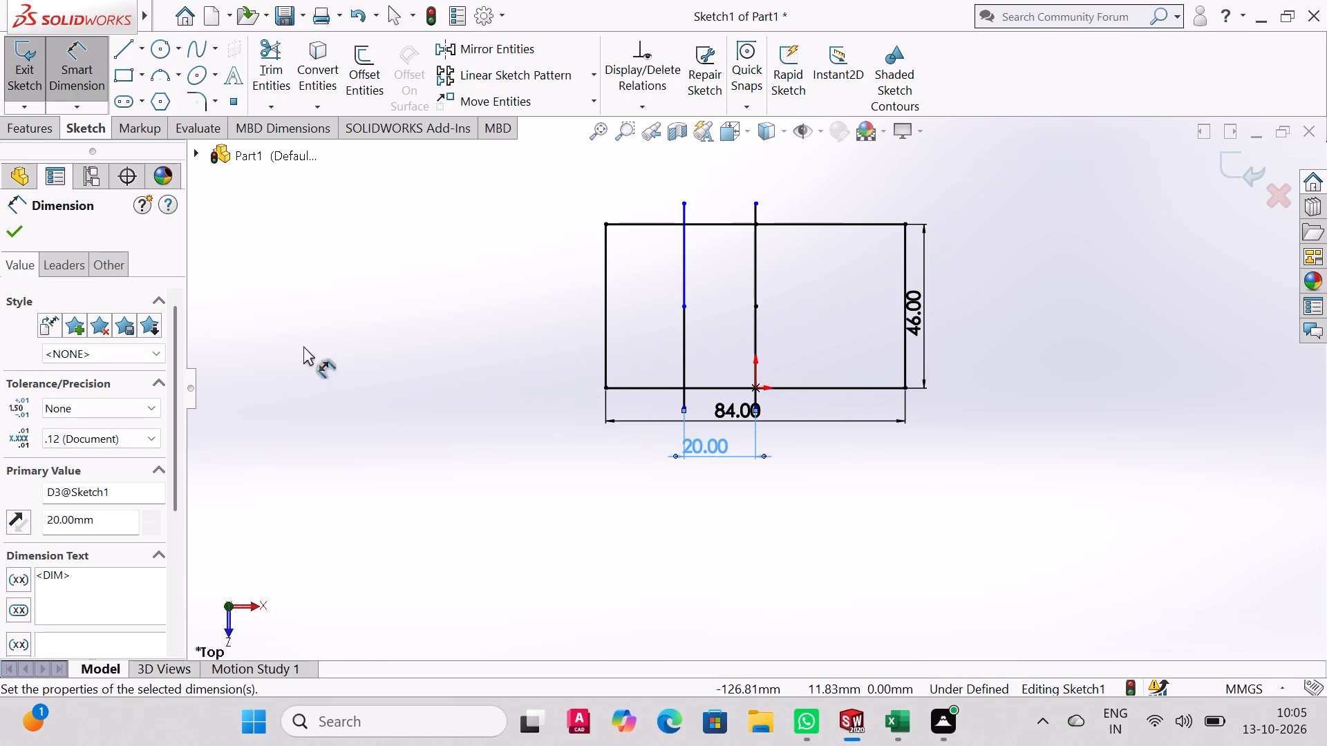
Mirror both copied vertical line segments about the centre vertical line, keeping the originals.
left_click(487, 53)
left_click(679, 331)
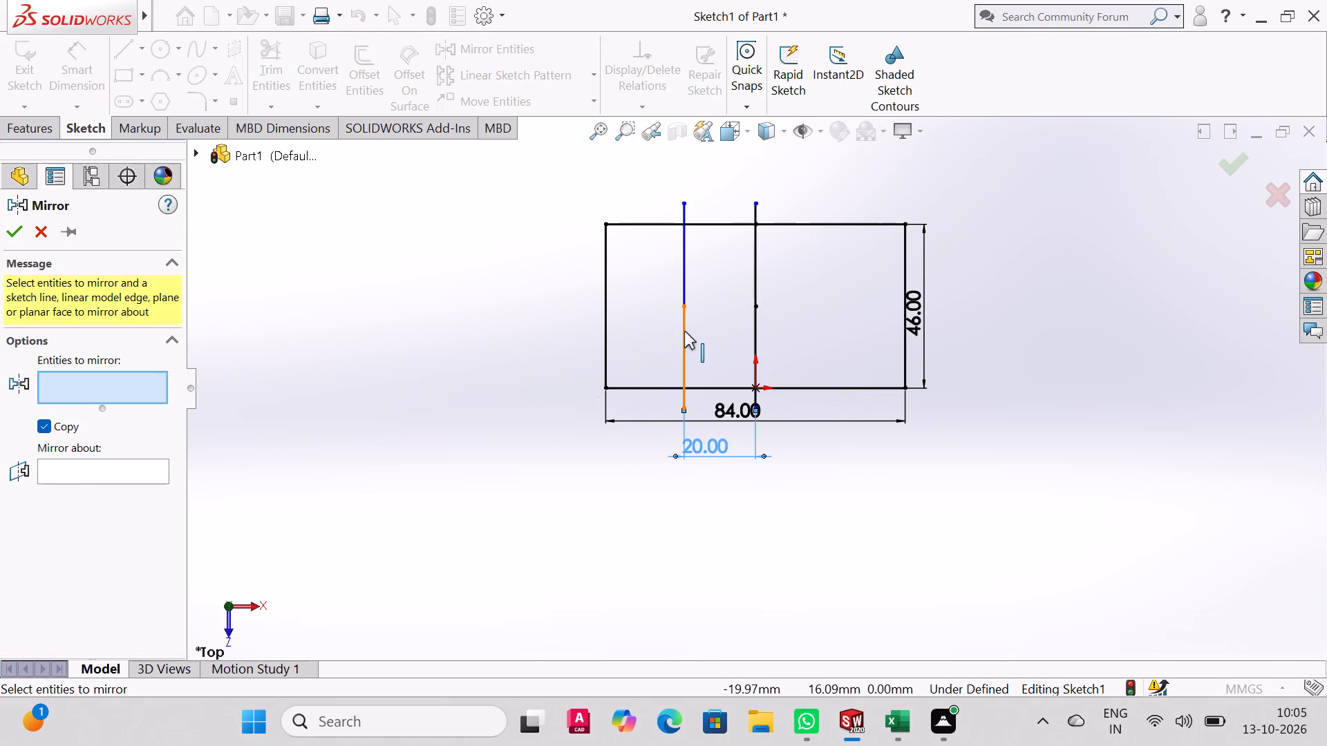
left_click(684, 331)
left_click(684, 276)
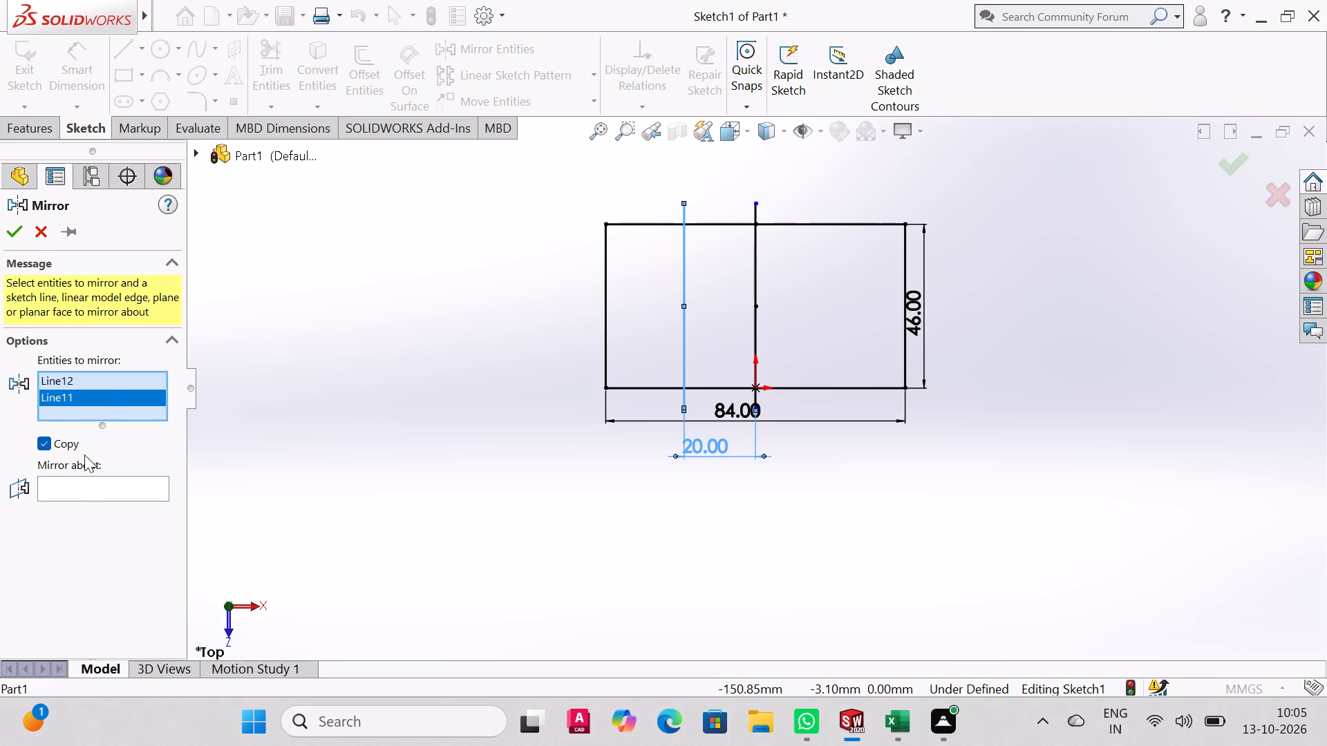
left_click(81, 484)
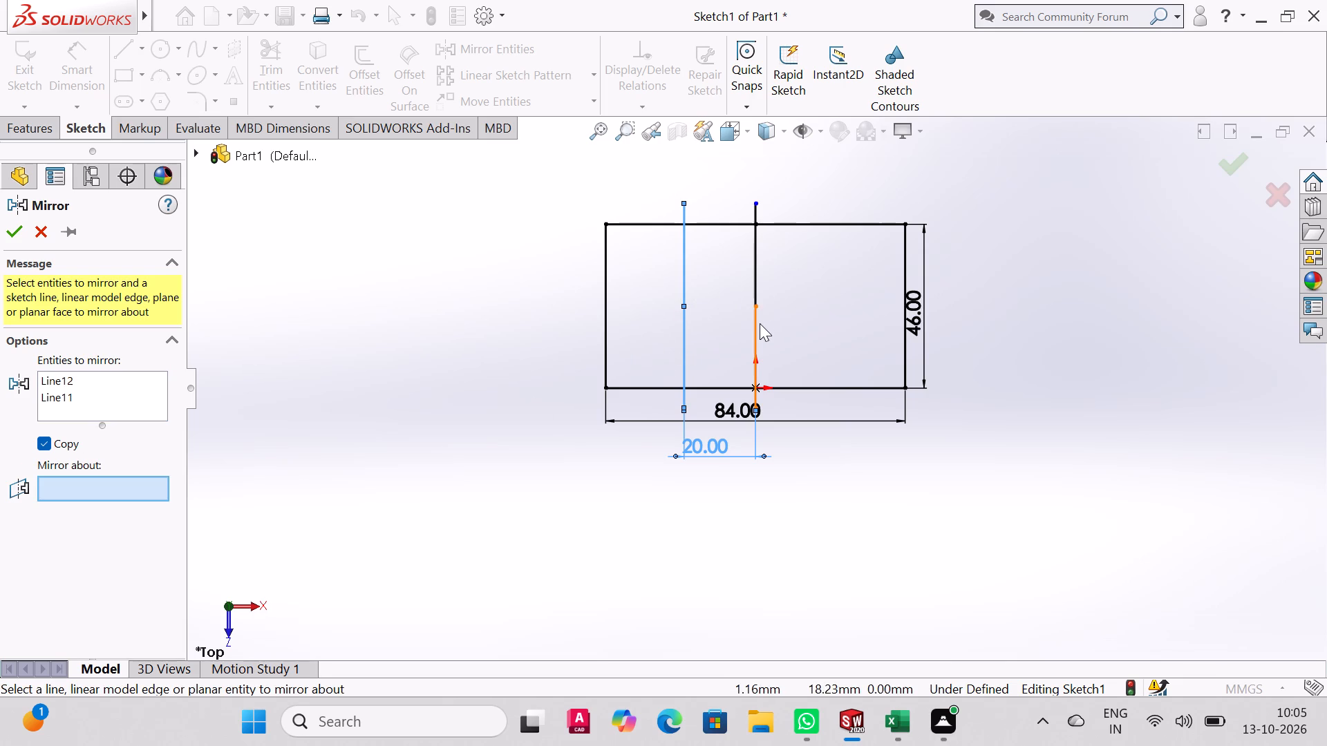
left_click(755, 303)
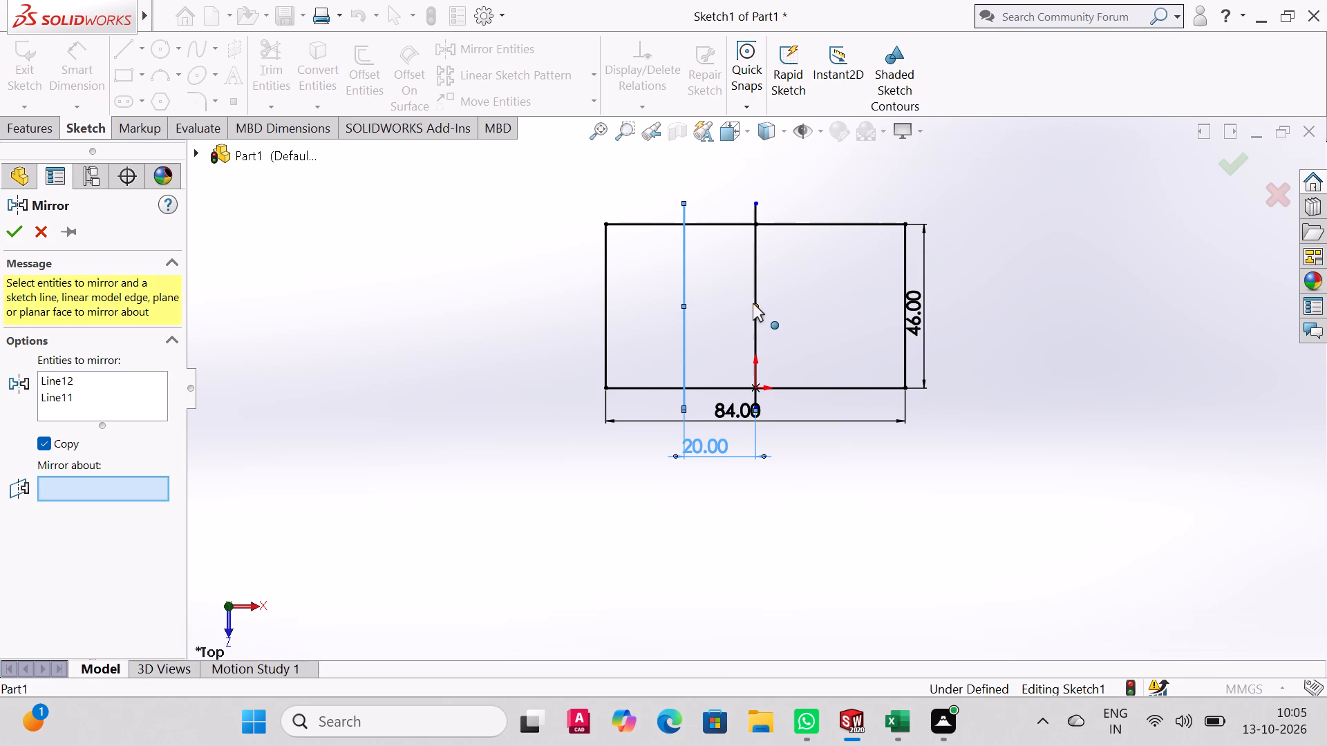
left_click(755, 294)
left_click(16, 240)
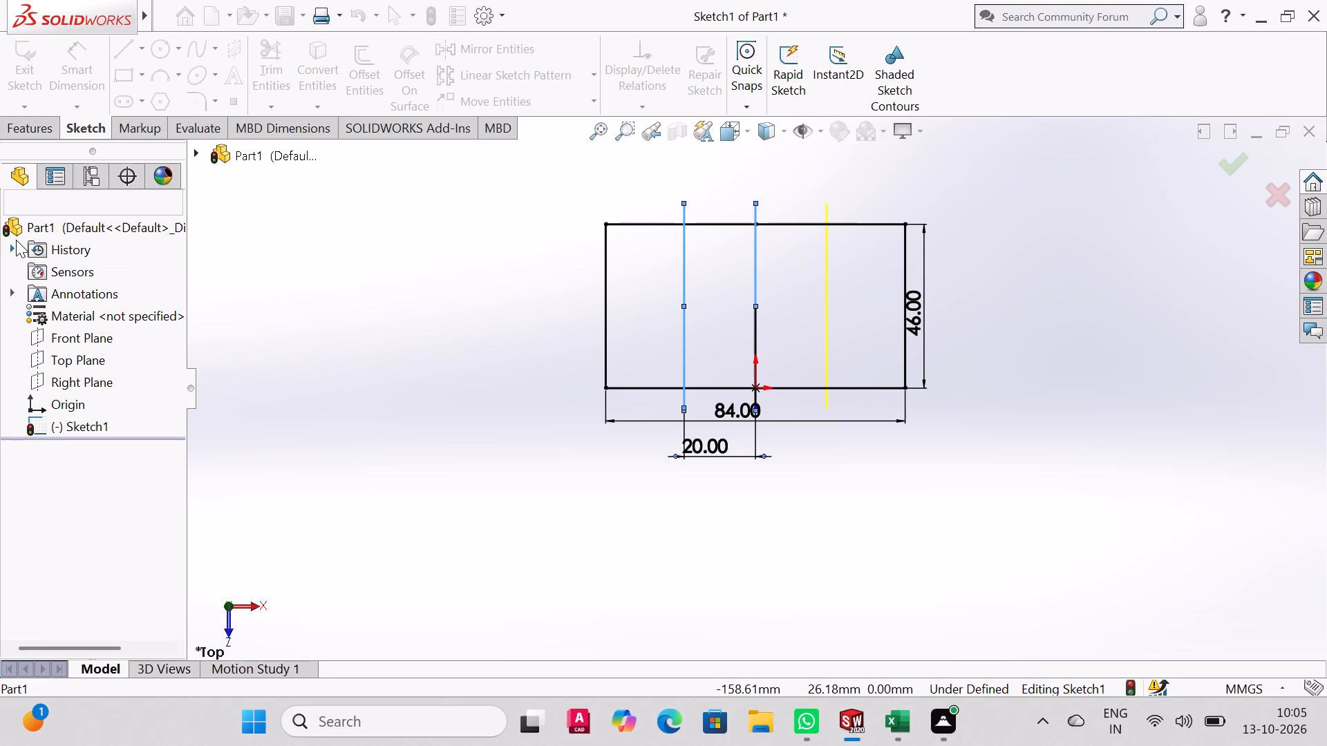
Trim away the centre vertical lines inside the rectangle and the stub above its top edge.
left_click(270, 58)
left_click(755, 276)
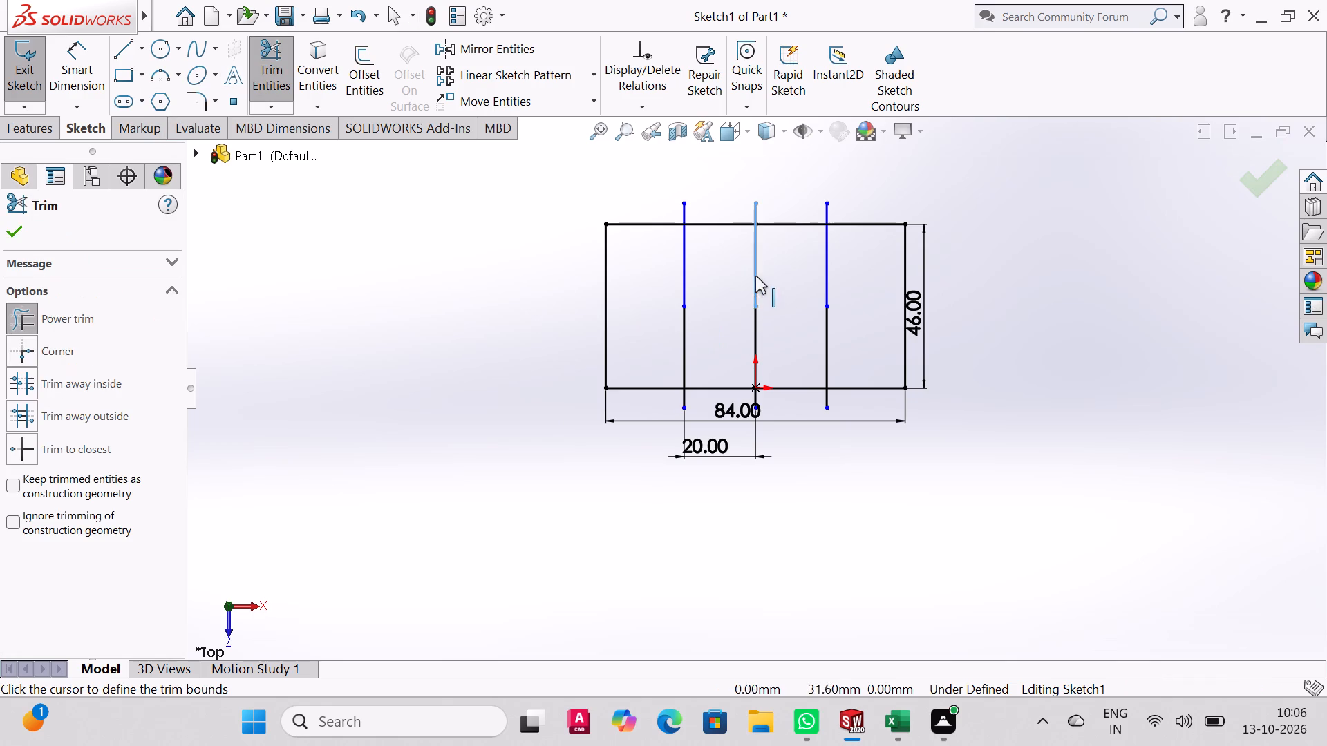
left_click(753, 348)
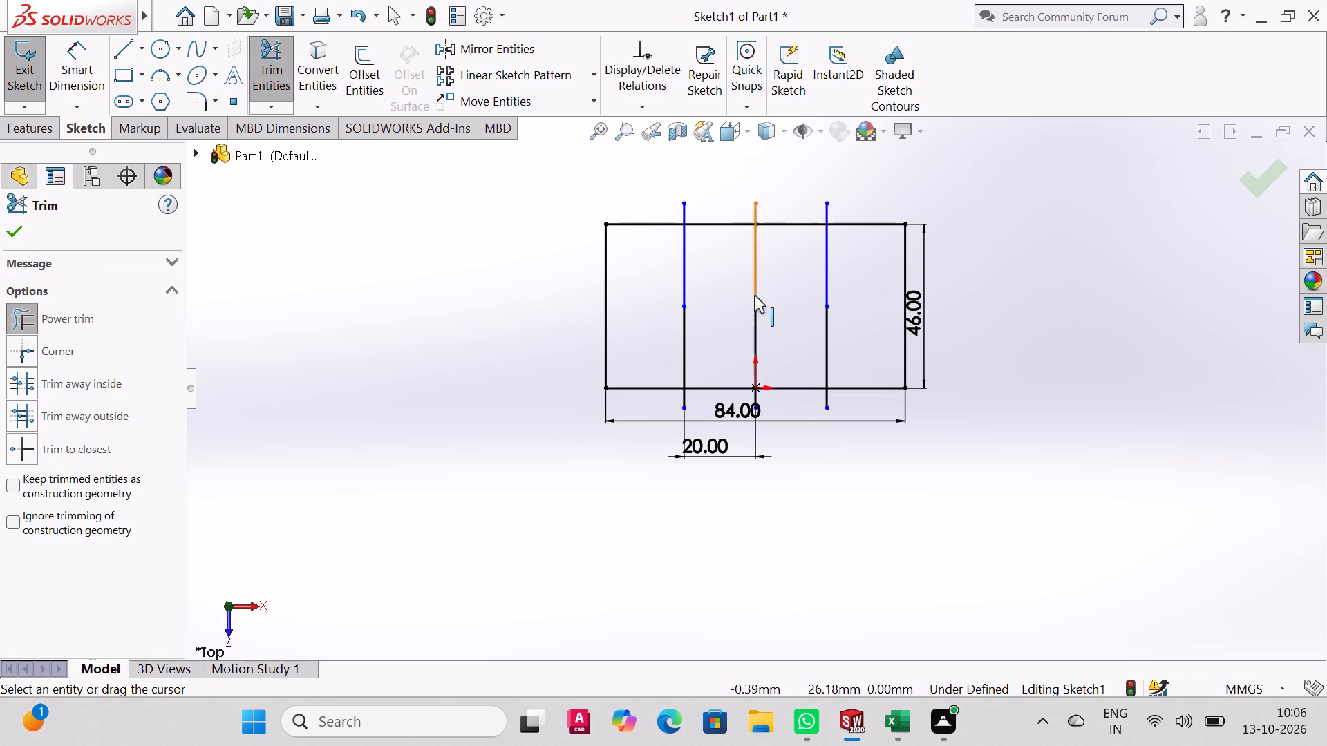
left_click_drag(731, 272, 768, 275)
left_click_drag(733, 323, 780, 345)
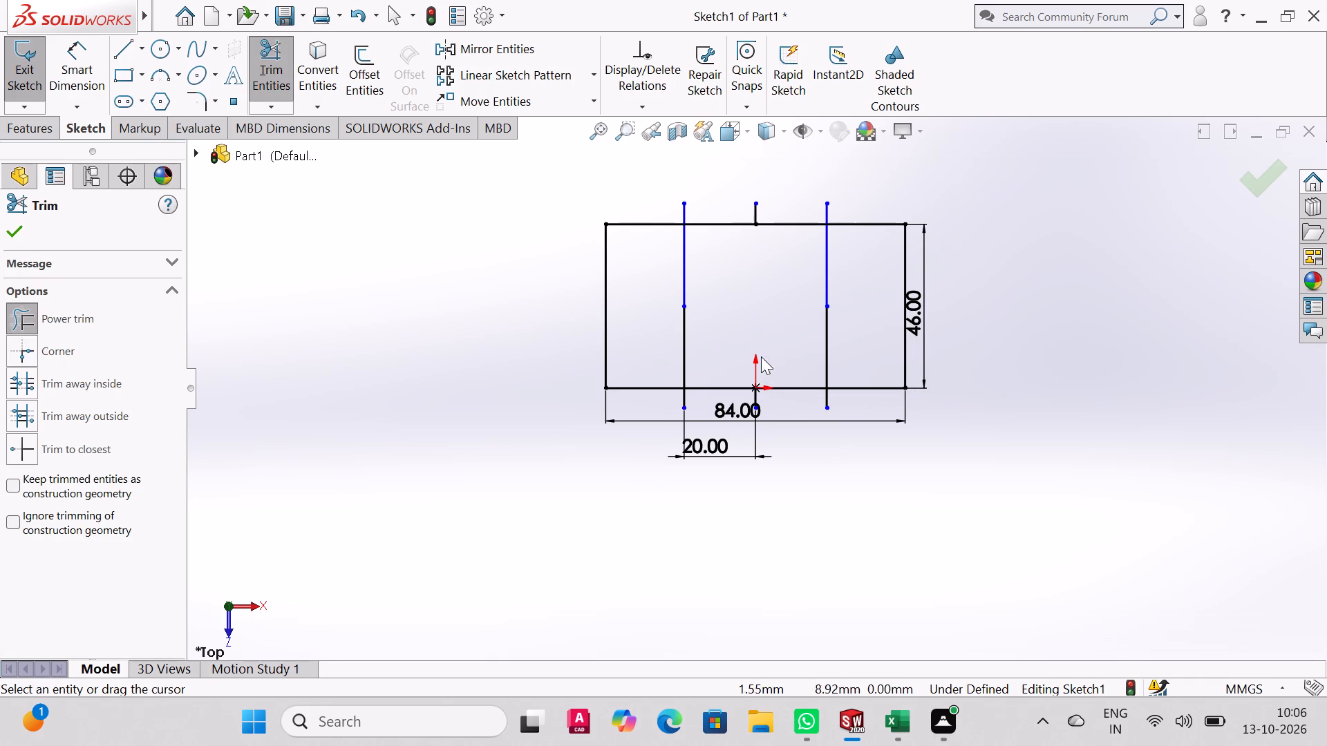
left_click_drag(746, 209, 791, 209)
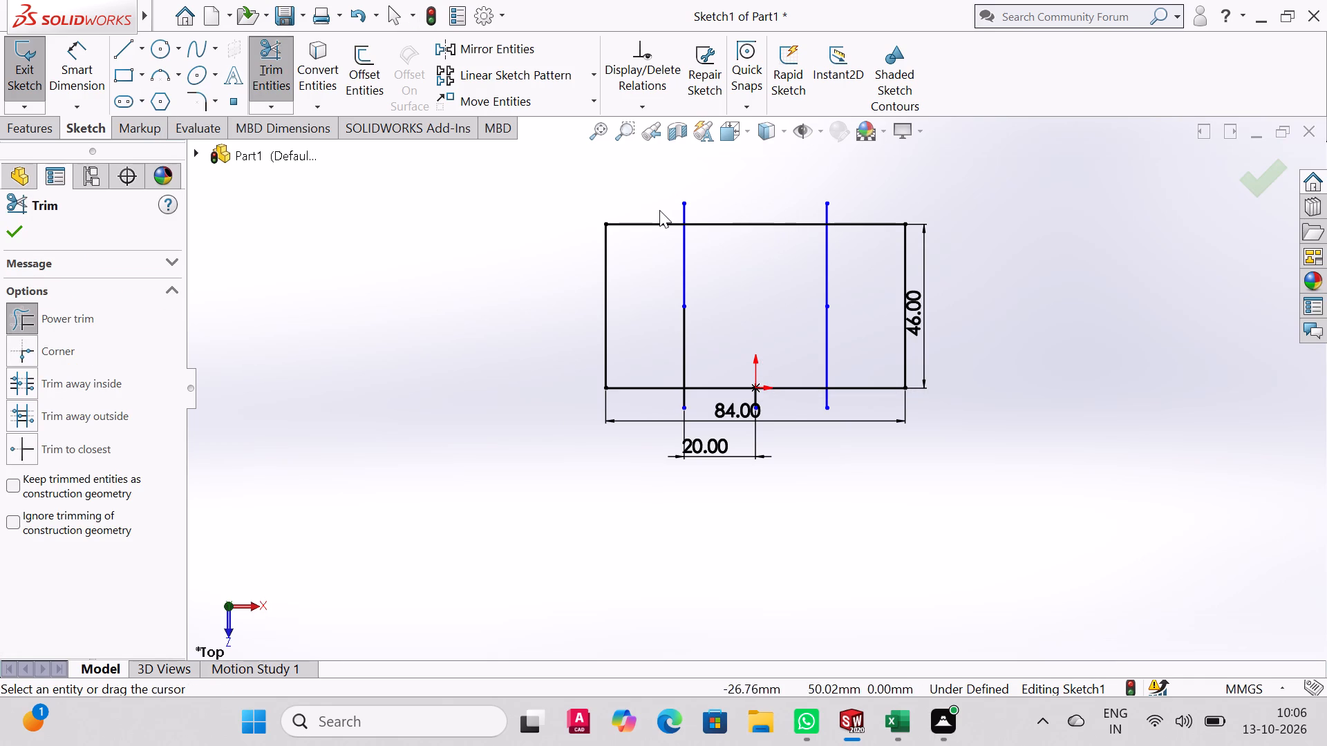
left_click(14, 229)
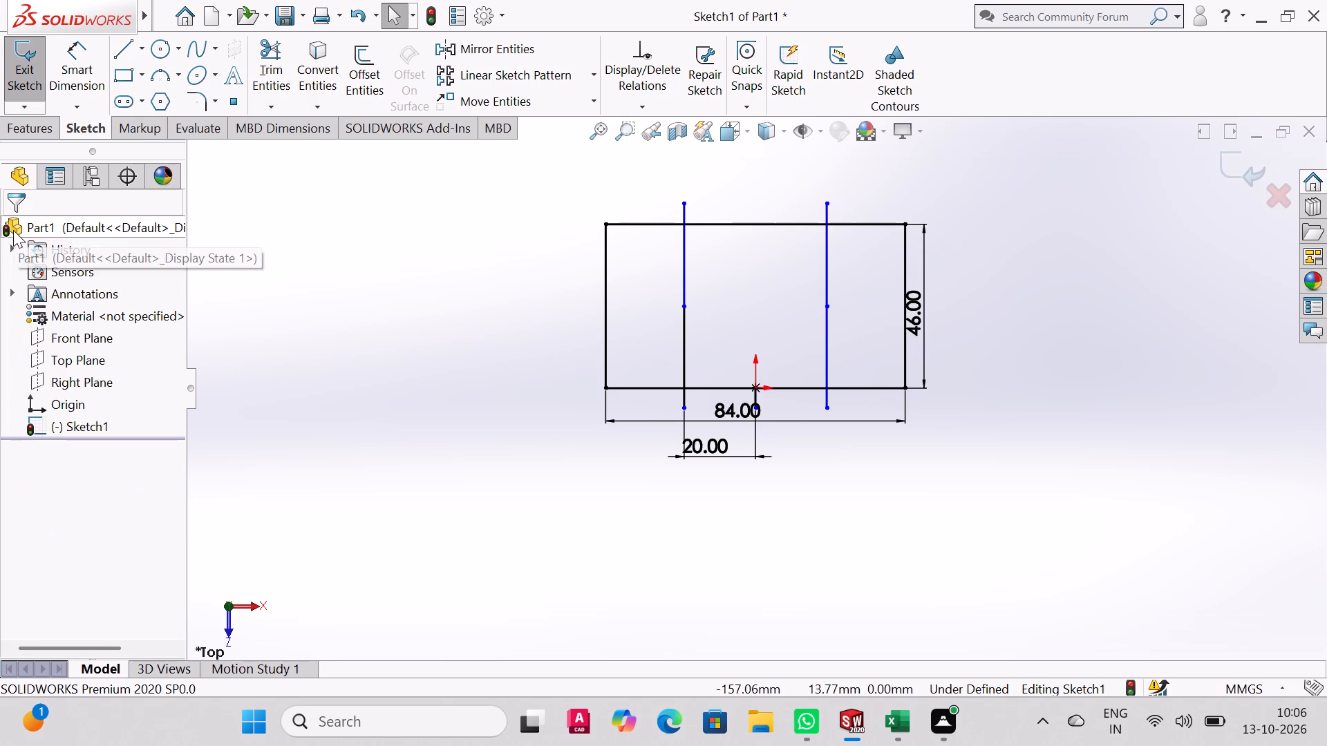
key("Escape")
Draw a 40 mm horizontal line joining the upper ends of the two outer vertical lines.
left_click(115, 55)
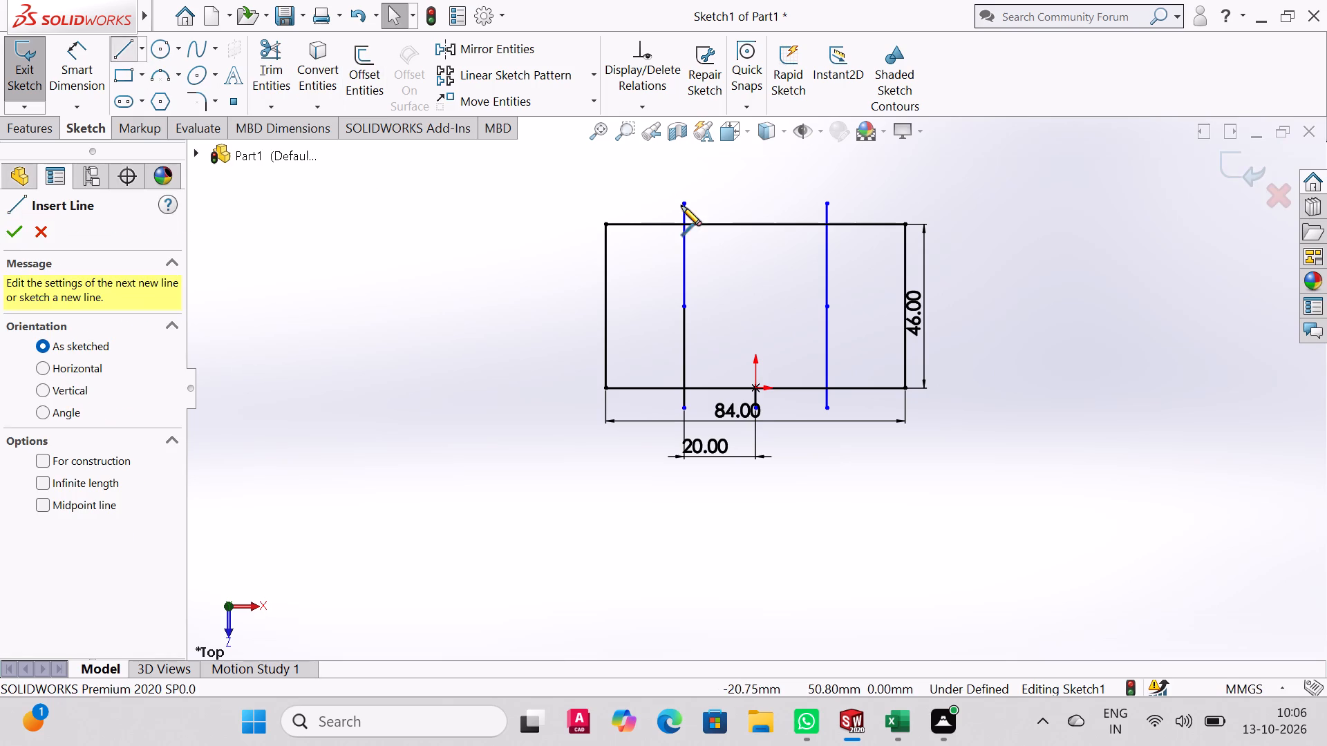
left_click(681, 205)
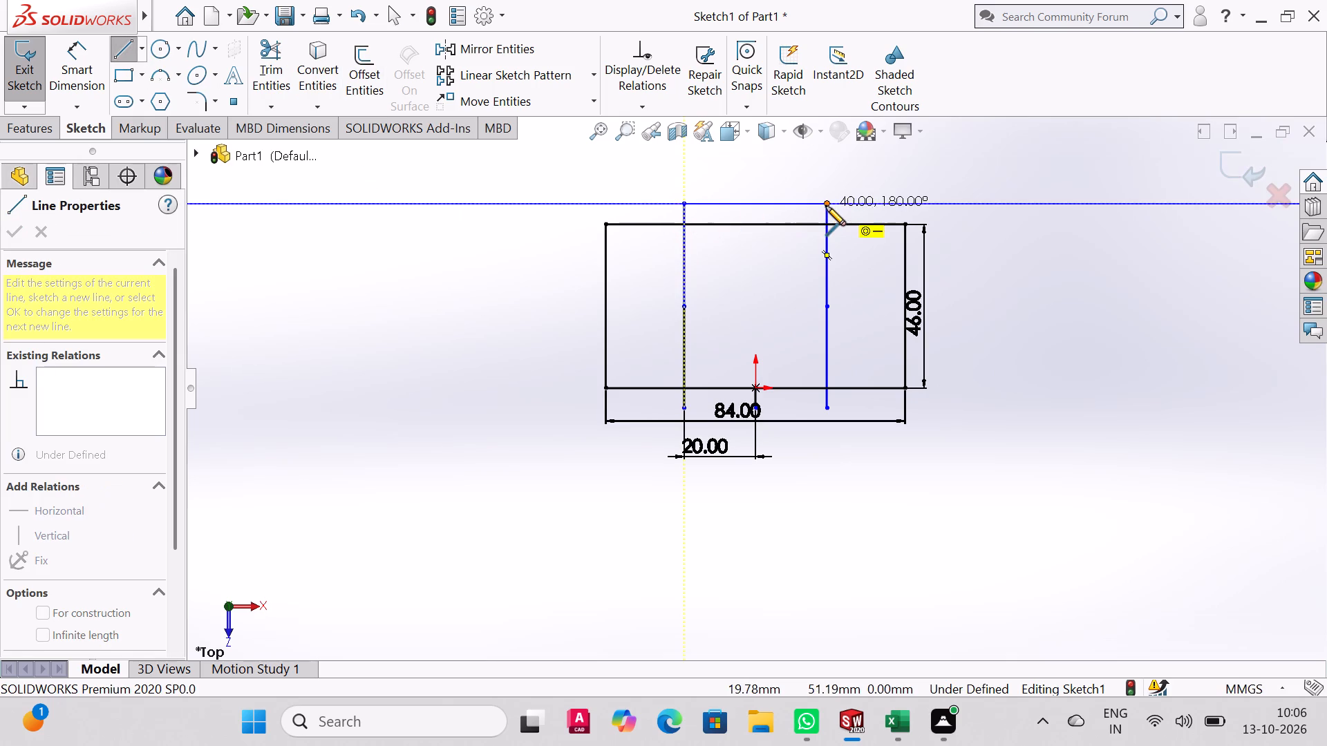
left_click(826, 204)
right_click(826, 204)
left_click(849, 219)
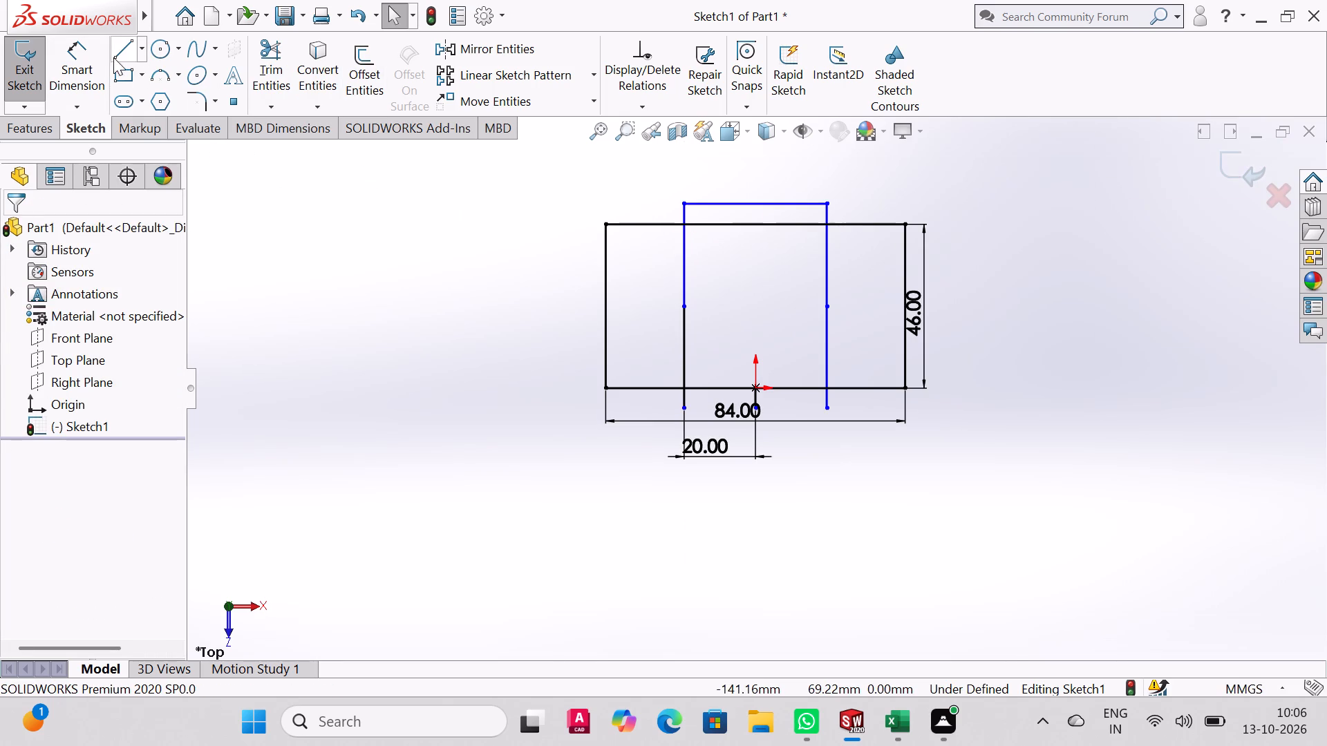
Draw a horizontal line joining the lower ends of the two outer vertical lines.
left_click(113, 57)
left_click(682, 408)
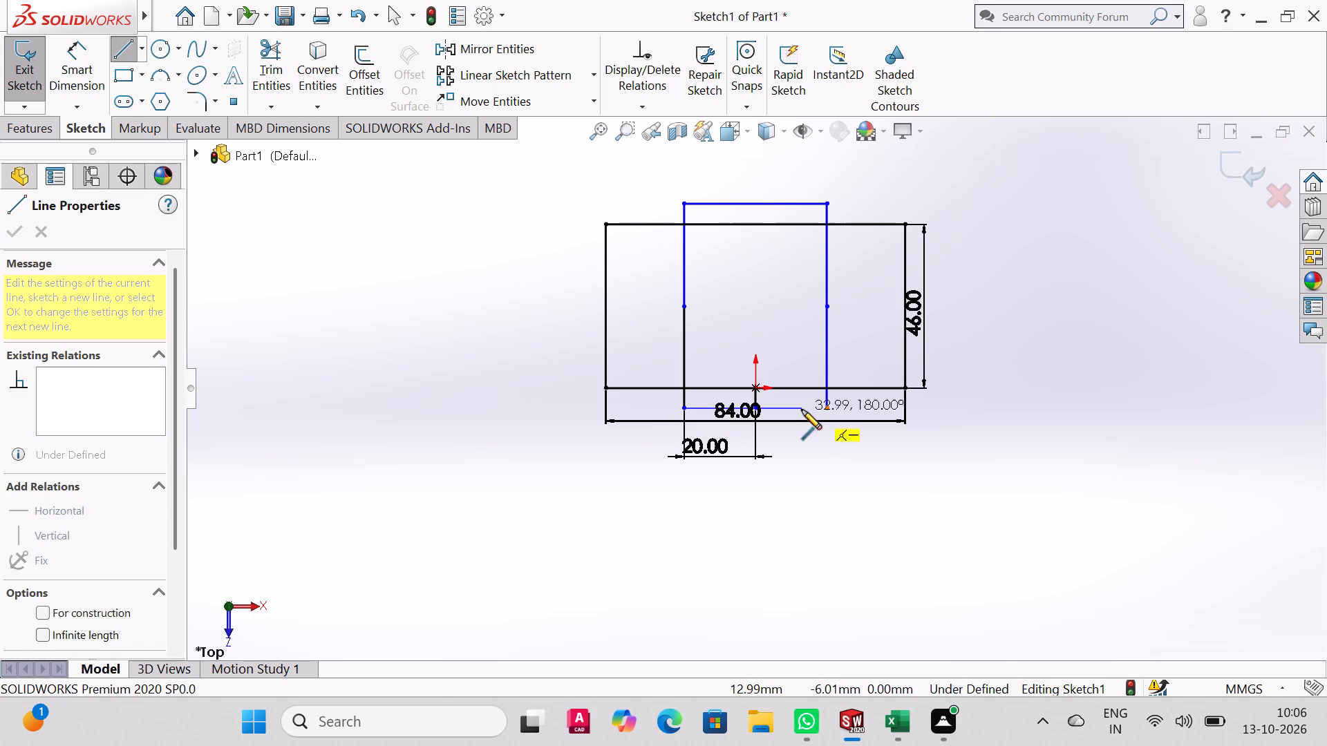
left_click(827, 407)
right_click(827, 407)
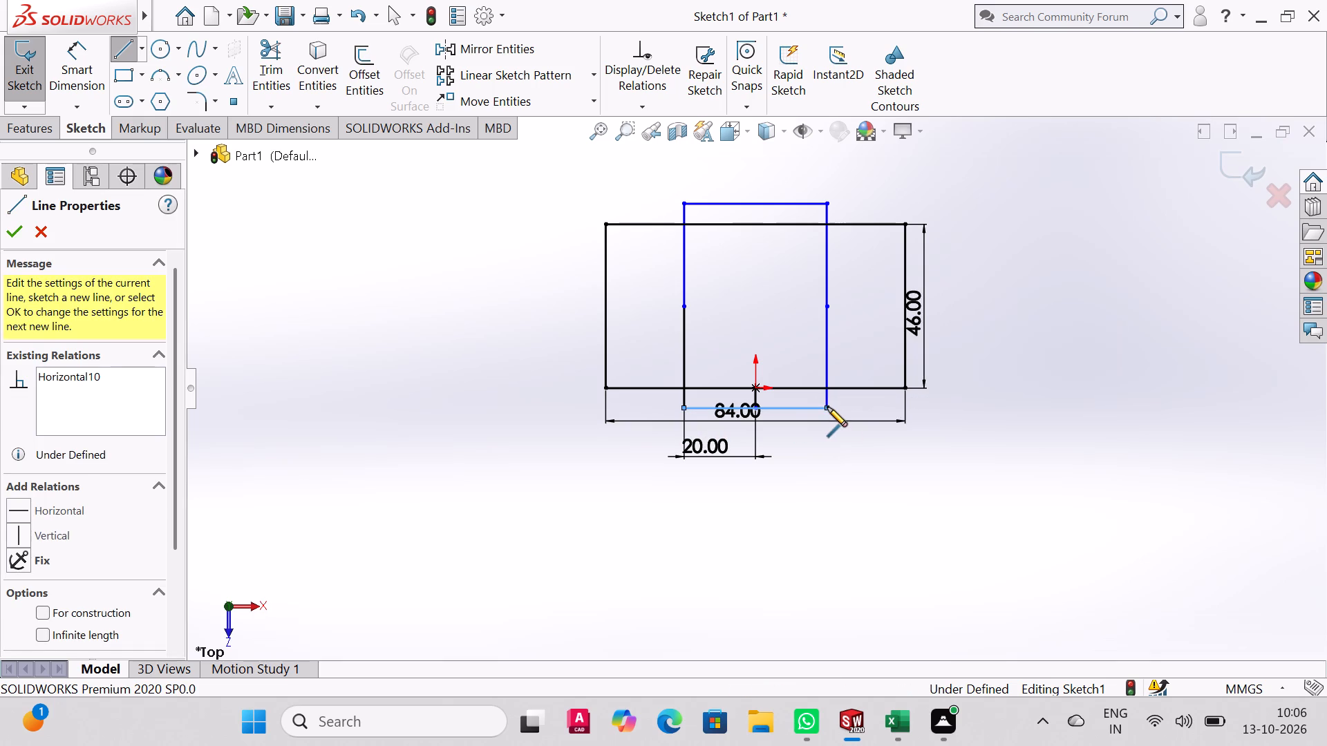
left_click(881, 425)
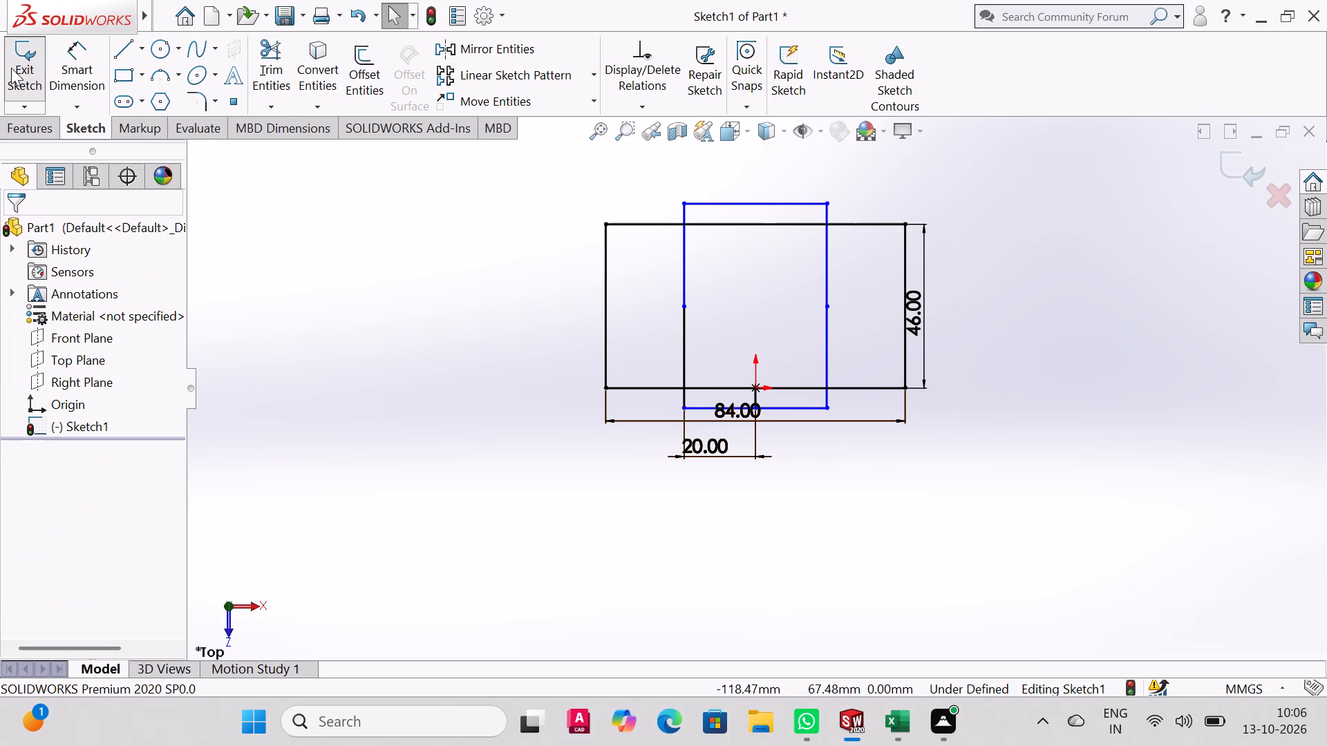
Dimension the length of the upper horizontal connecting line at 40 mm.
left_click(75, 55)
left_click(749, 200)
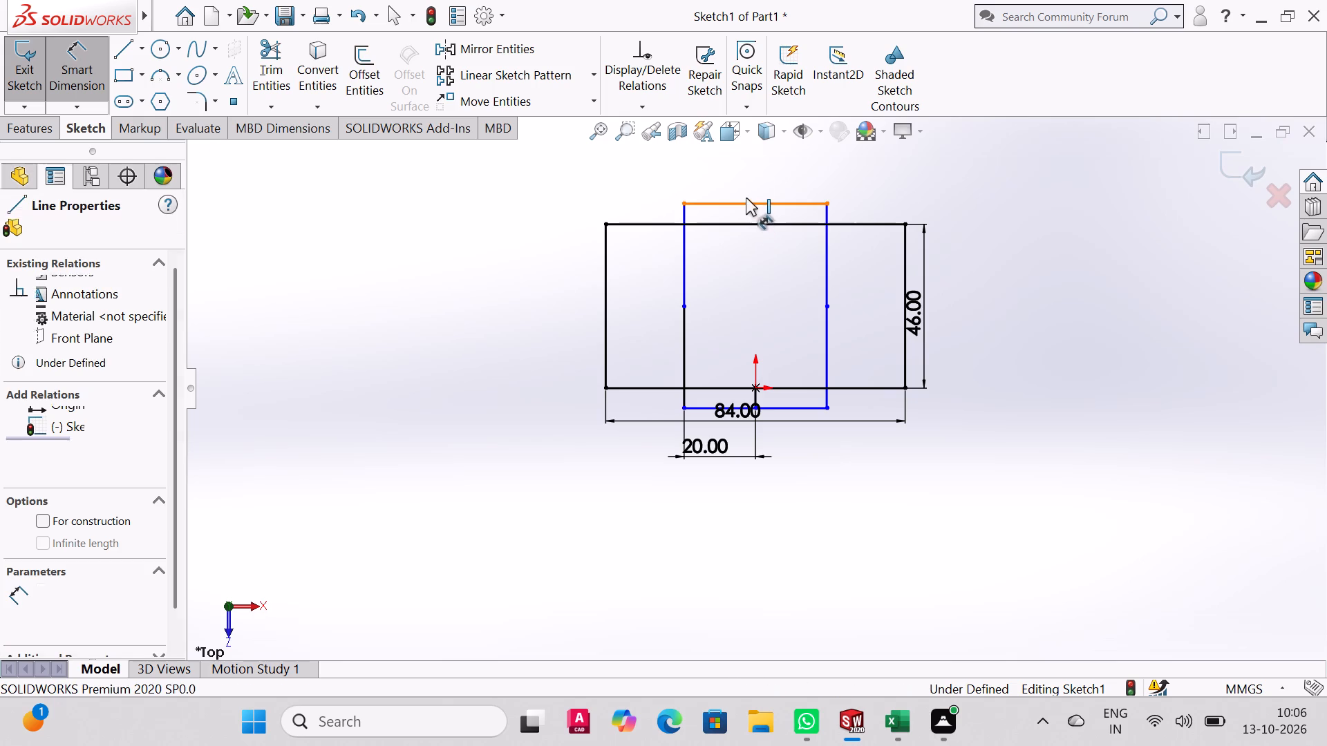
left_click(759, 314)
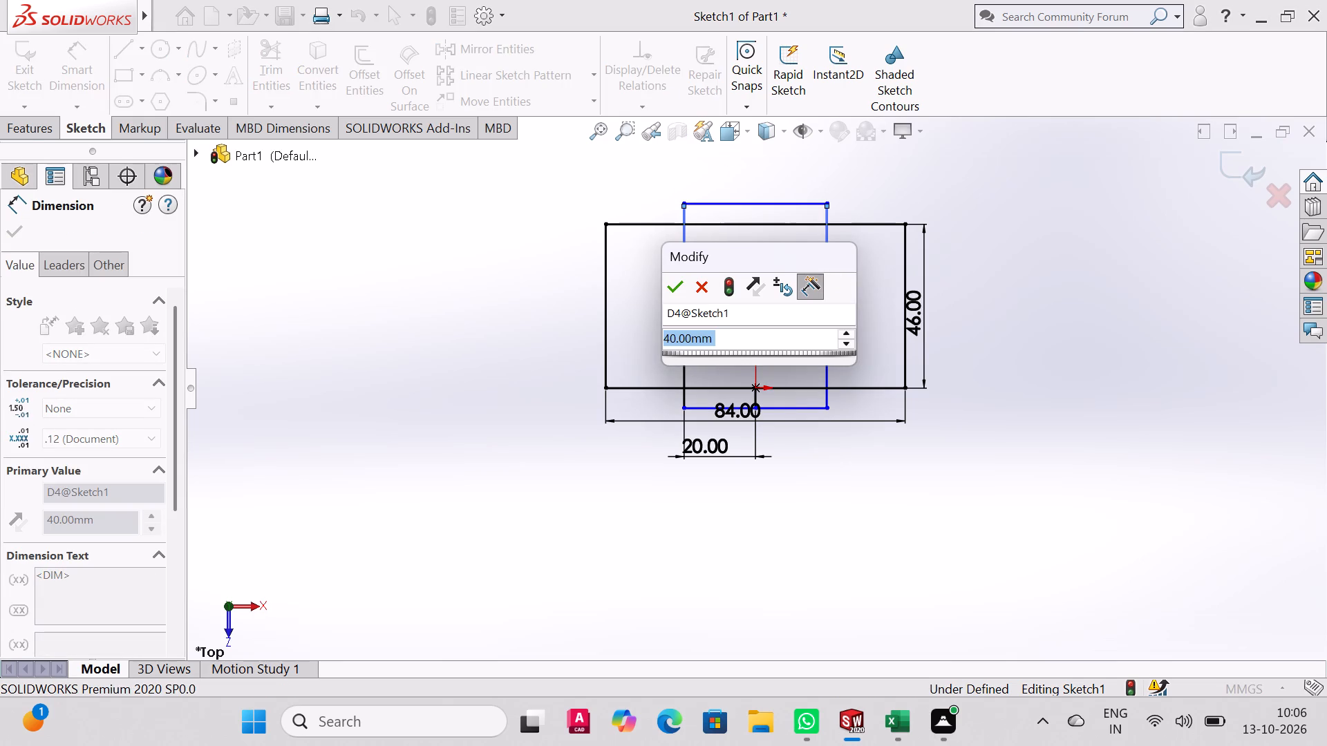
left_click(679, 285)
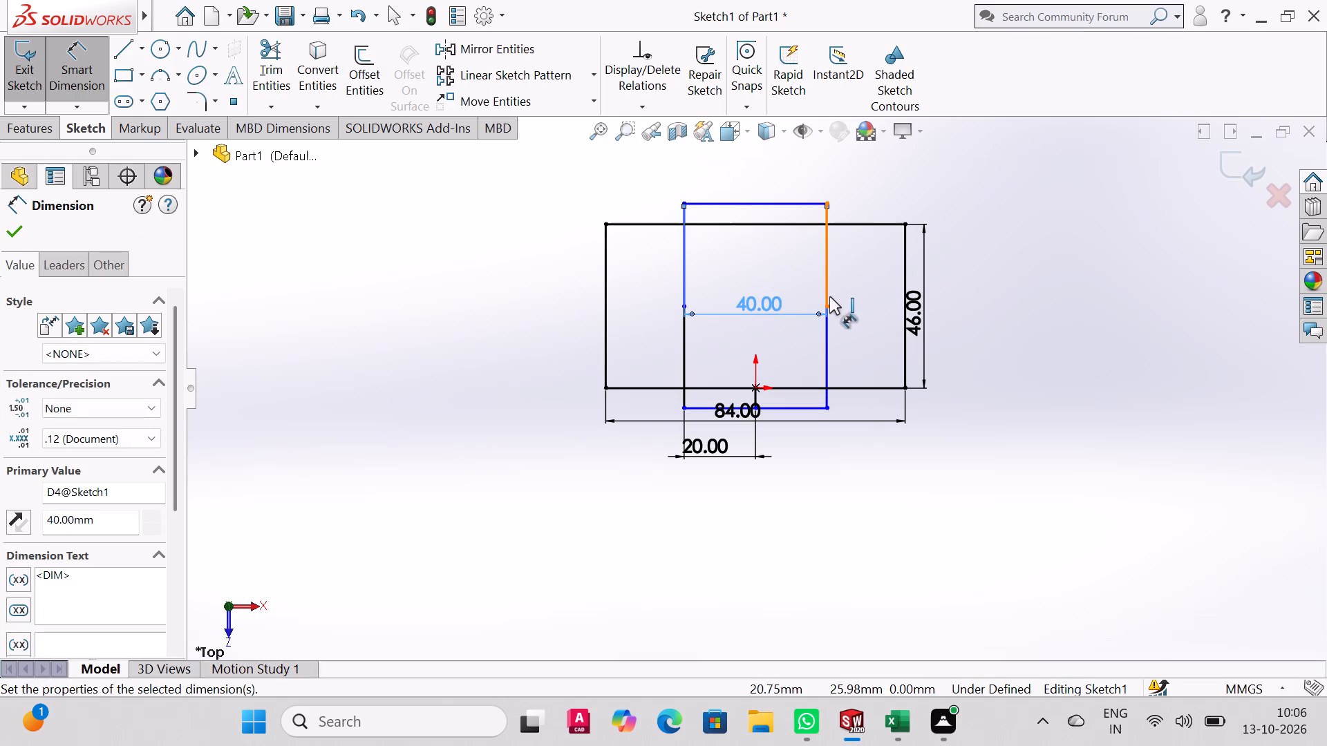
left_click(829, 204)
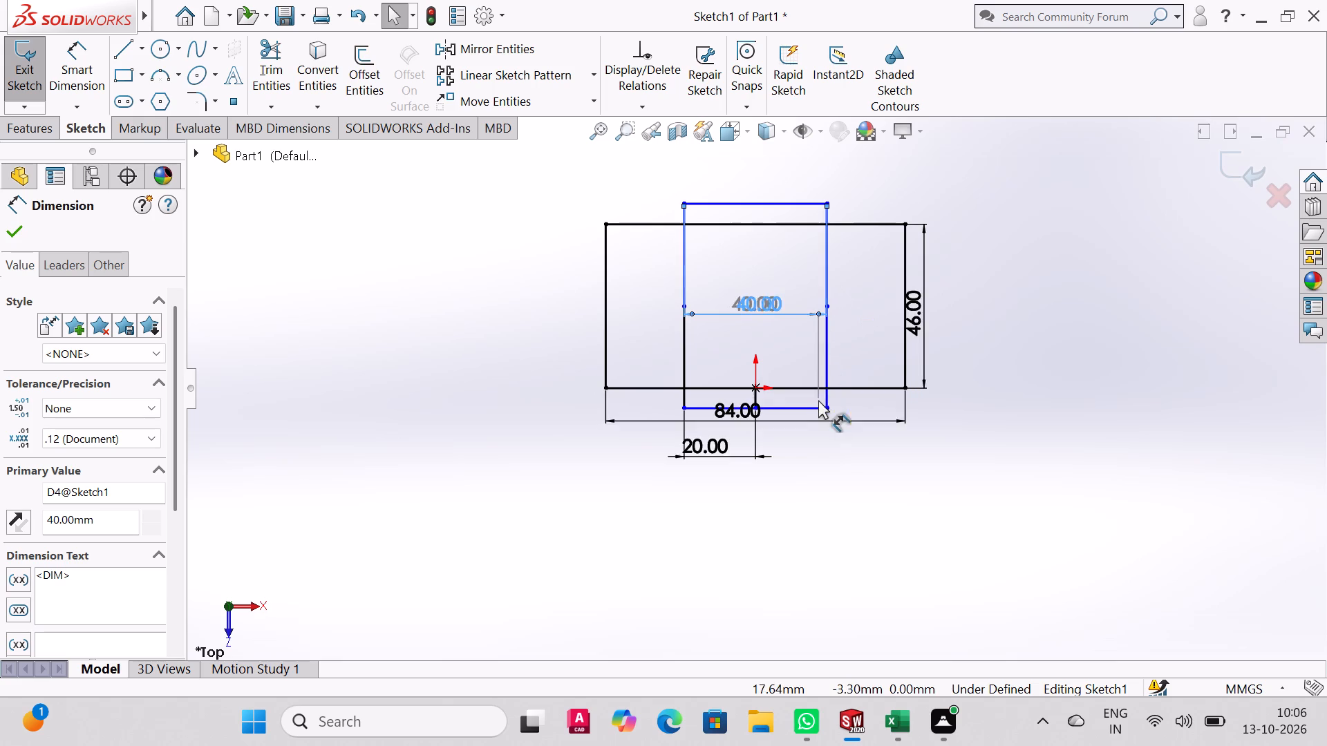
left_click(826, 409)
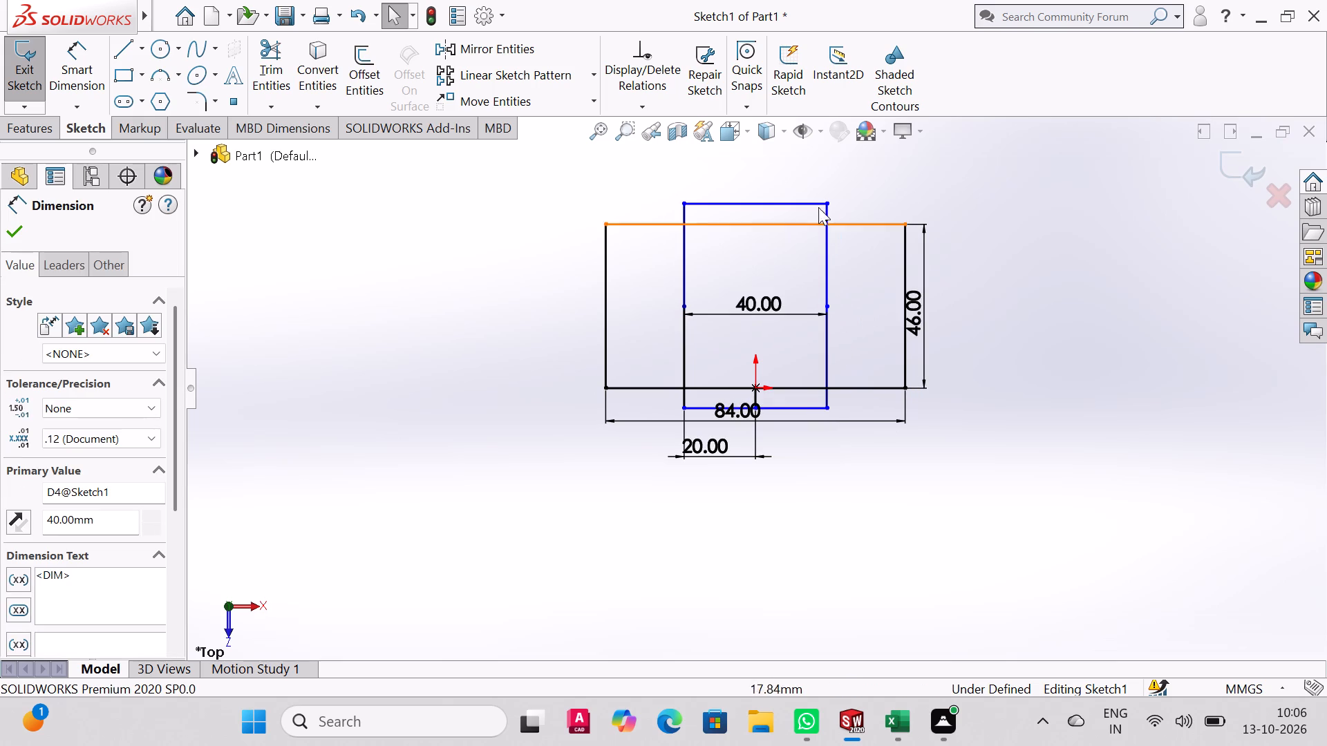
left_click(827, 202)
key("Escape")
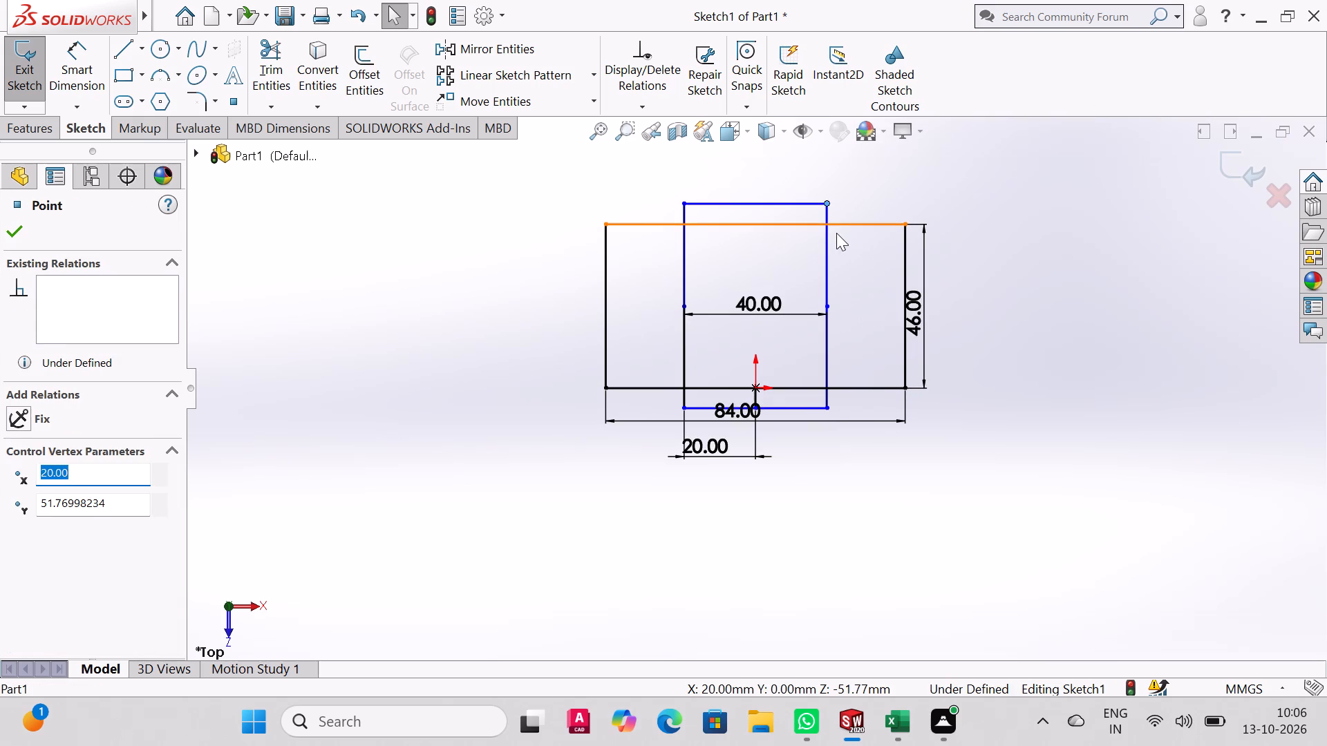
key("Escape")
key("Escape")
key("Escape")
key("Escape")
Dimension the inner profile's full height between its upper and lower right corners at 58 mm.
left_click(87, 51)
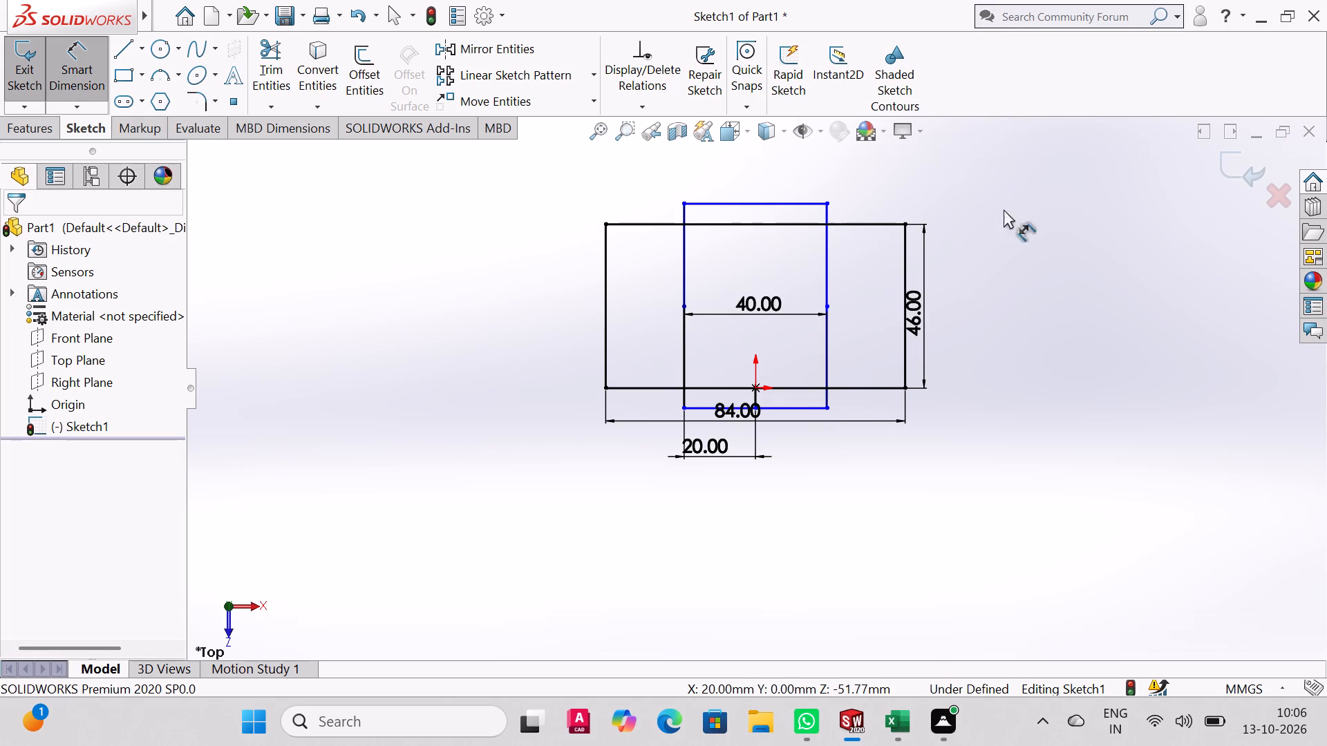
left_click(830, 204)
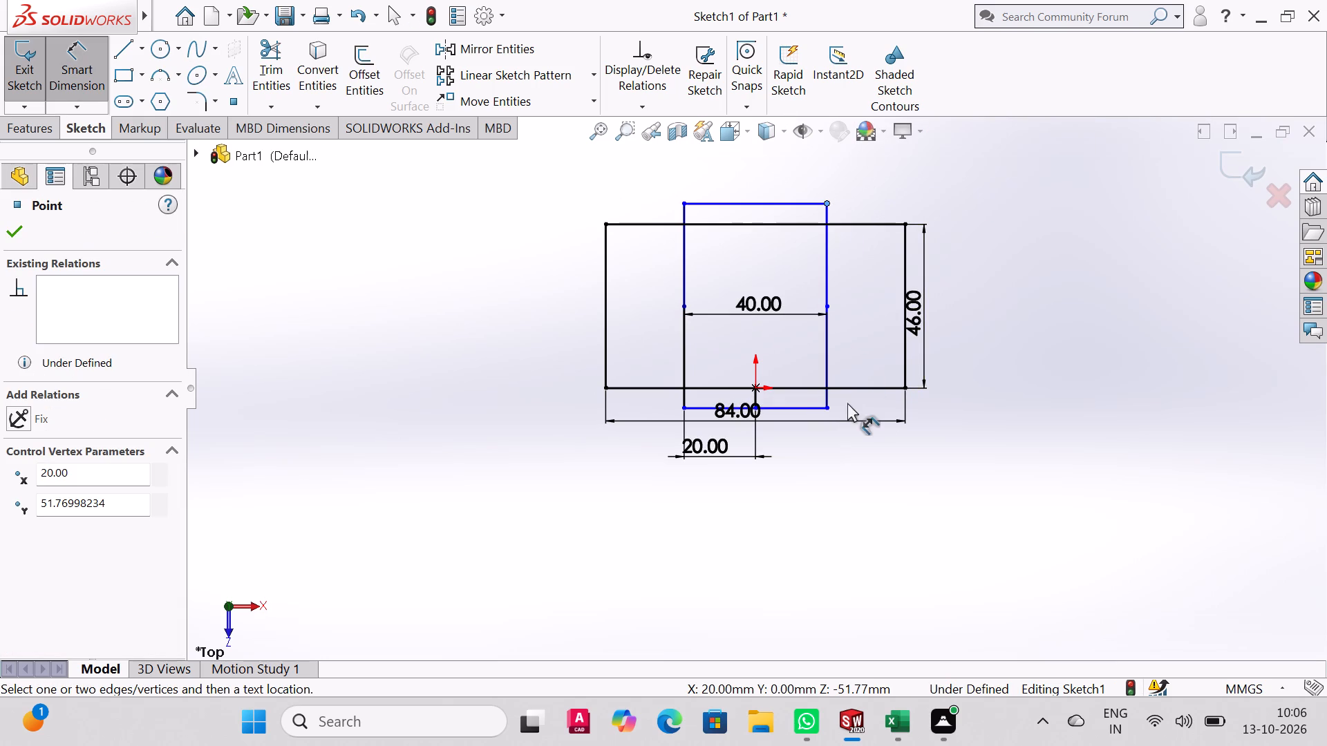
left_click(827, 408)
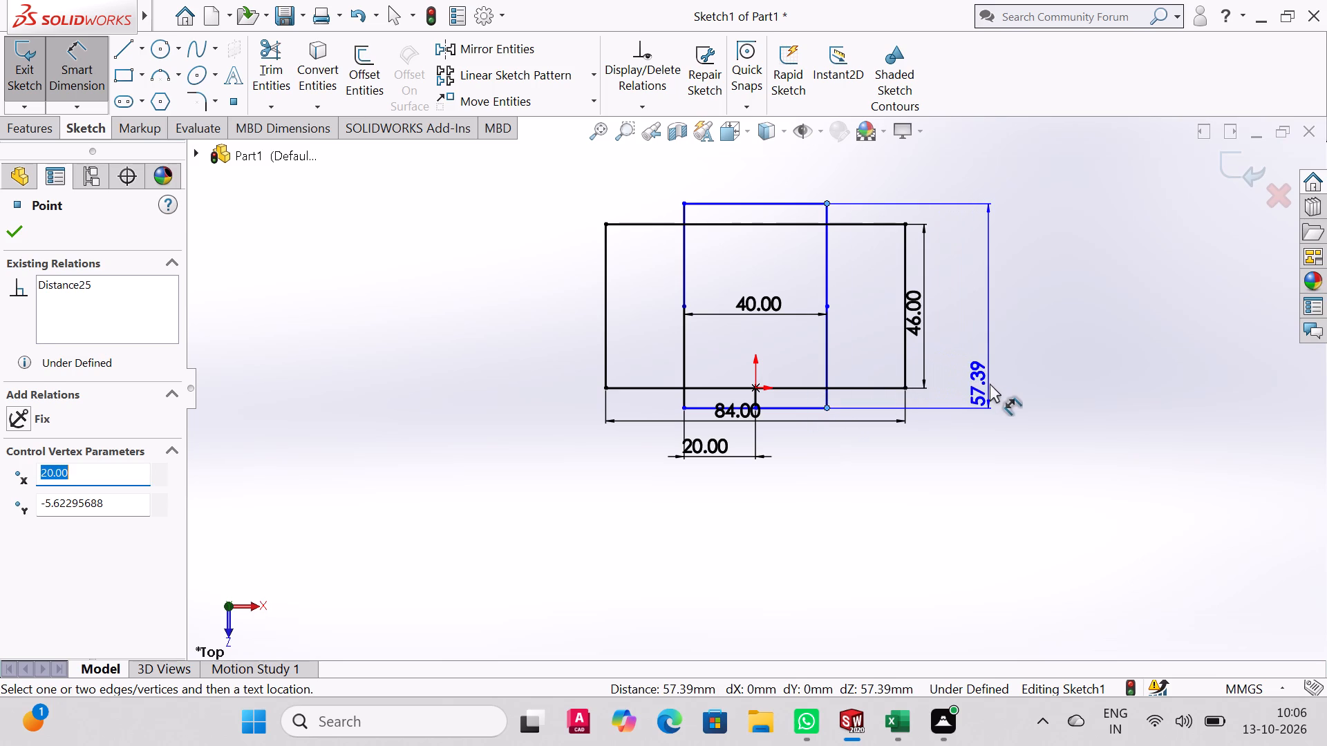
left_click(990, 383)
type("58")
key("Return")
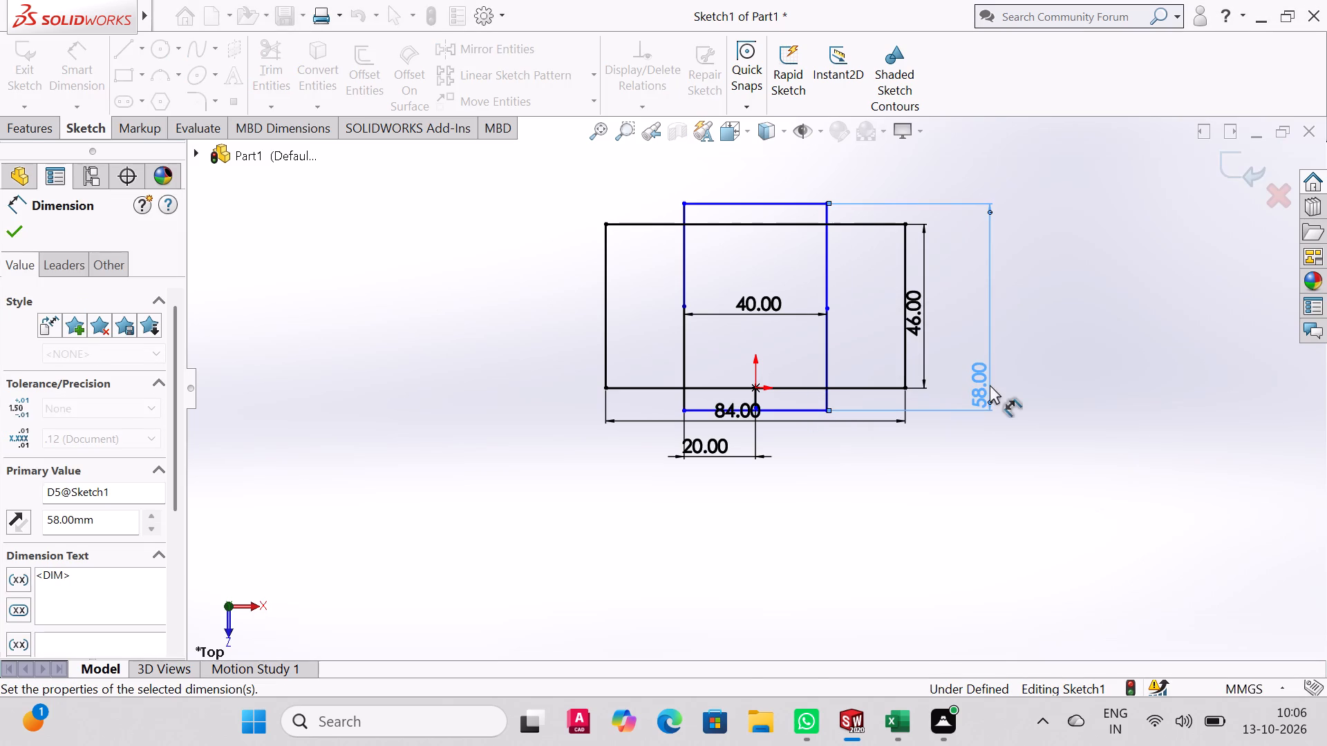
left_click(11, 236)
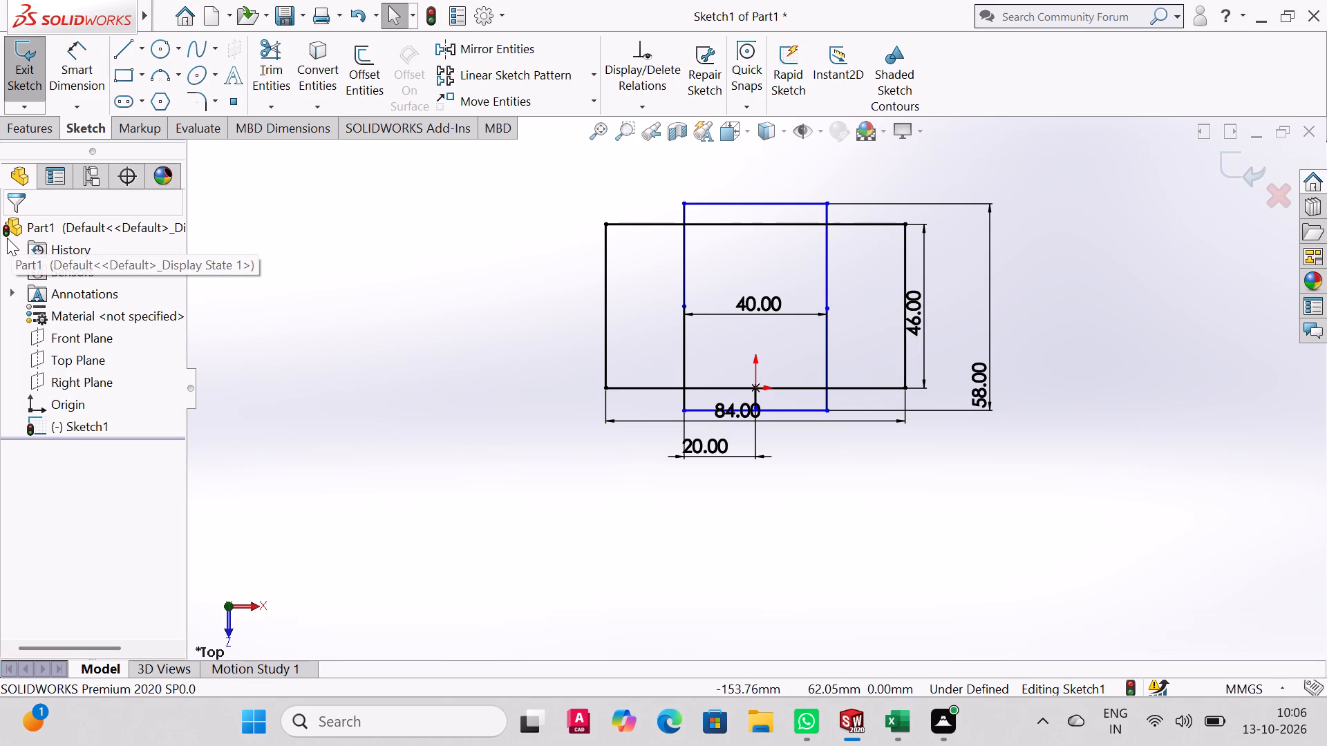
key("Escape")
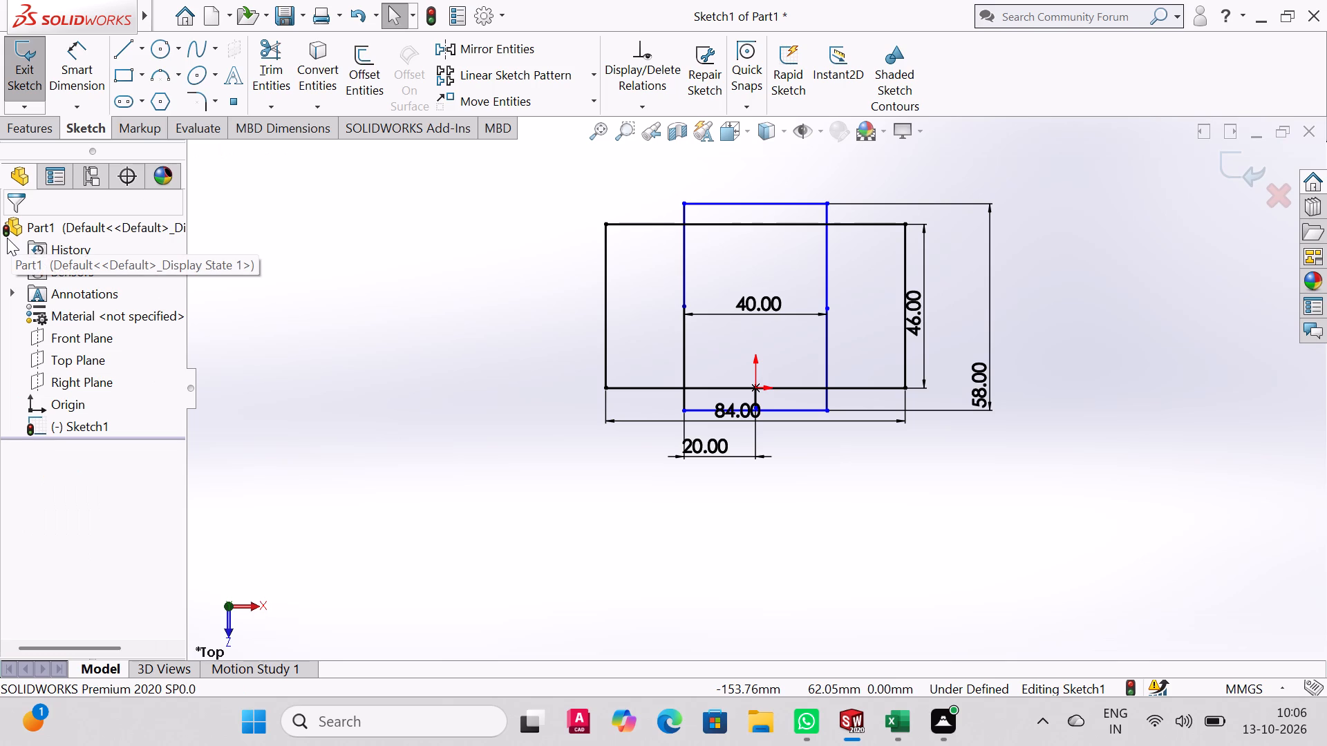
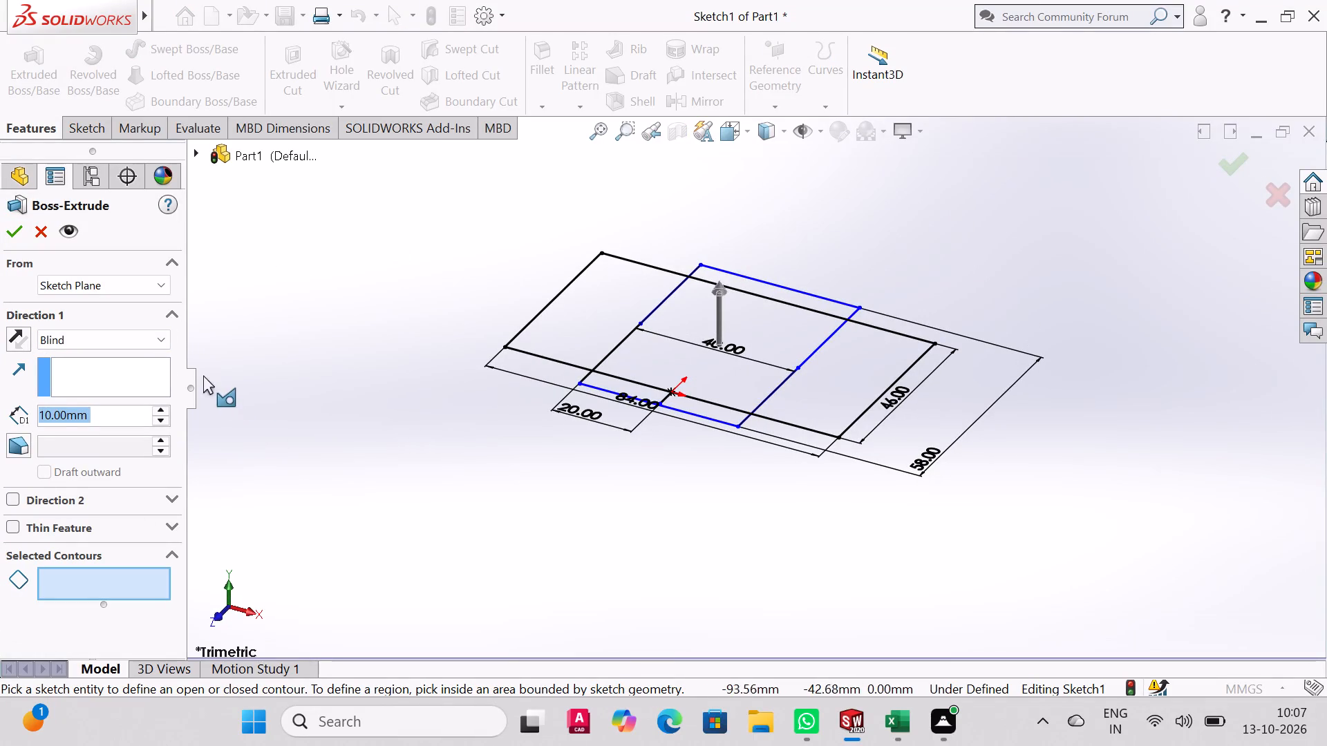
Set the base profile's extrusion to Mid Plane with a depth of 58 mm and try to apply it.
left_click(159, 338)
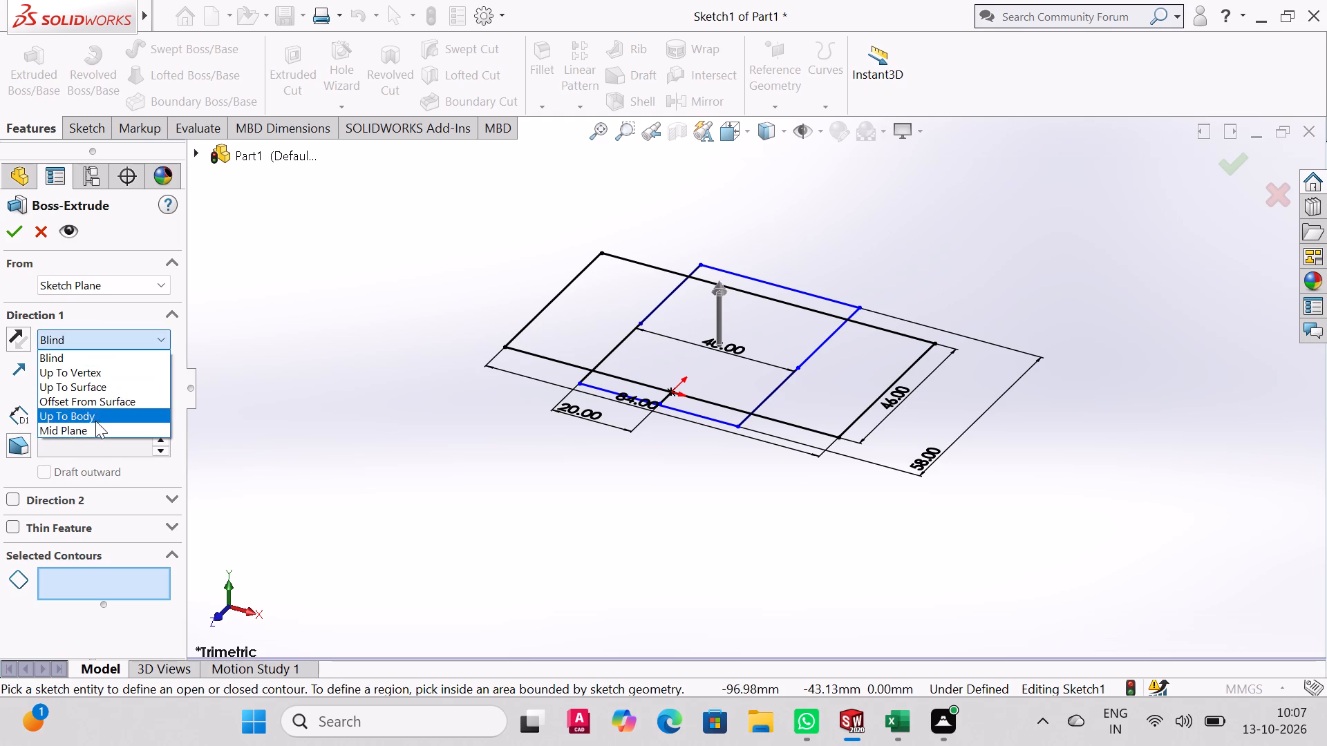
left_click(96, 423)
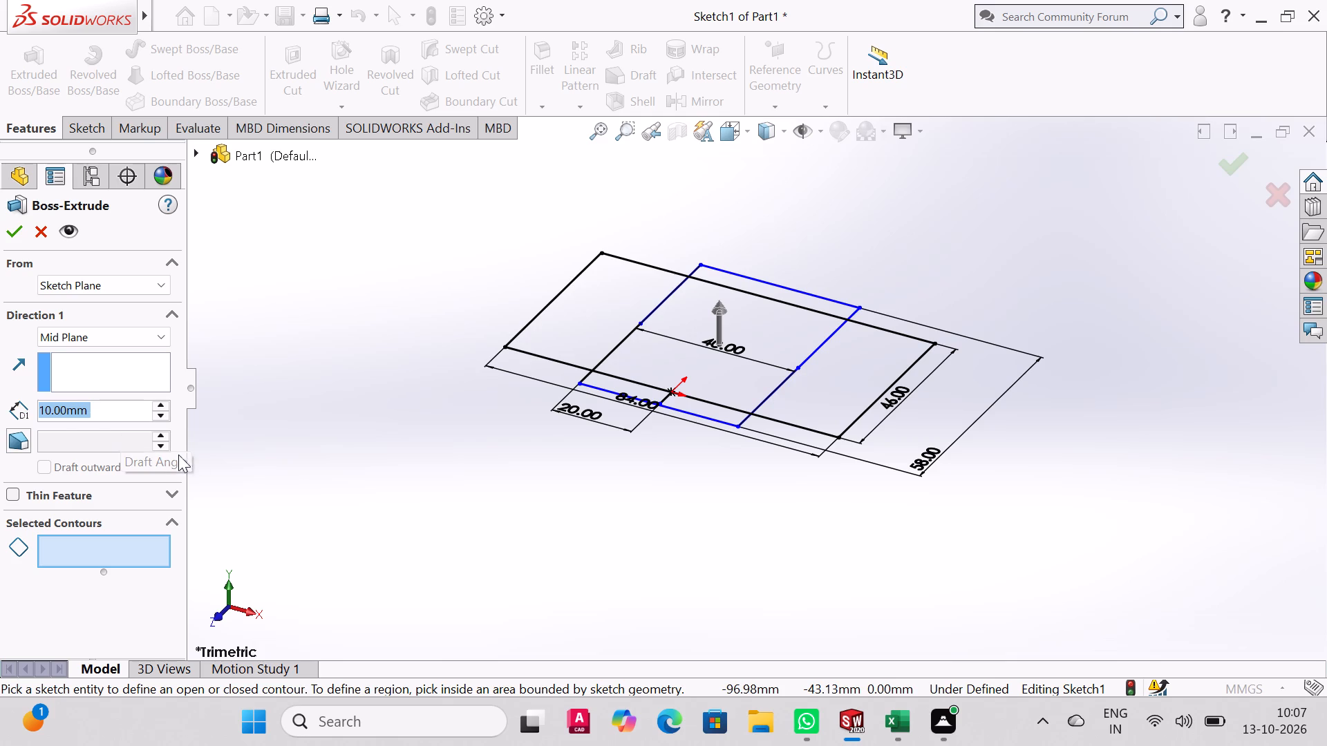
key("5")
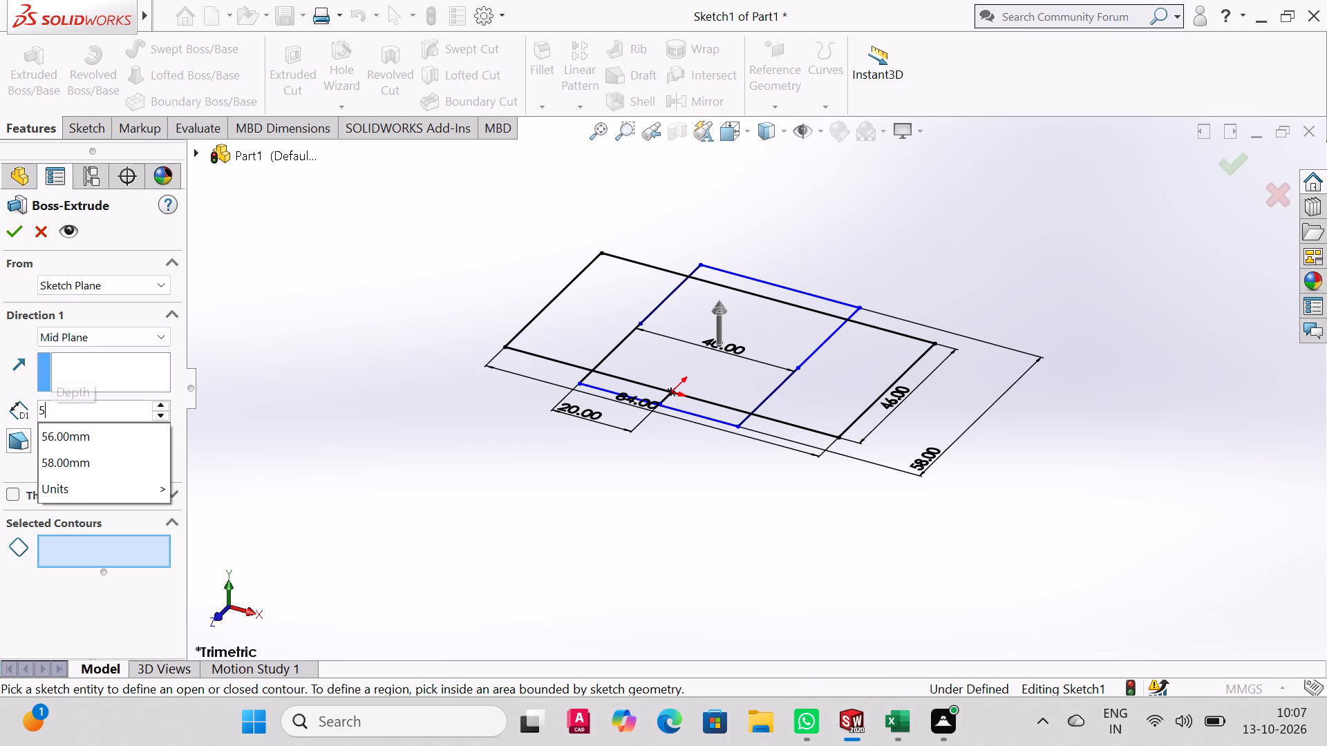
key("8")
key("Return")
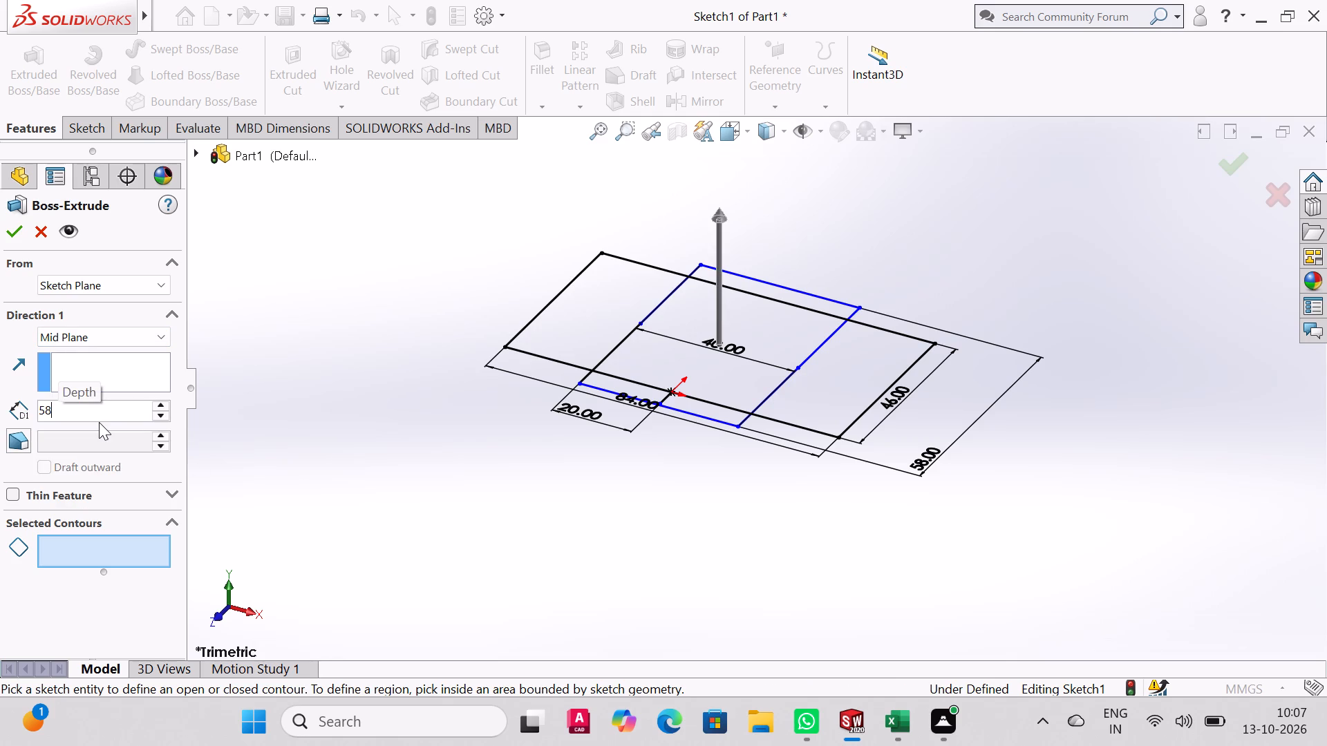
left_click(10, 229)
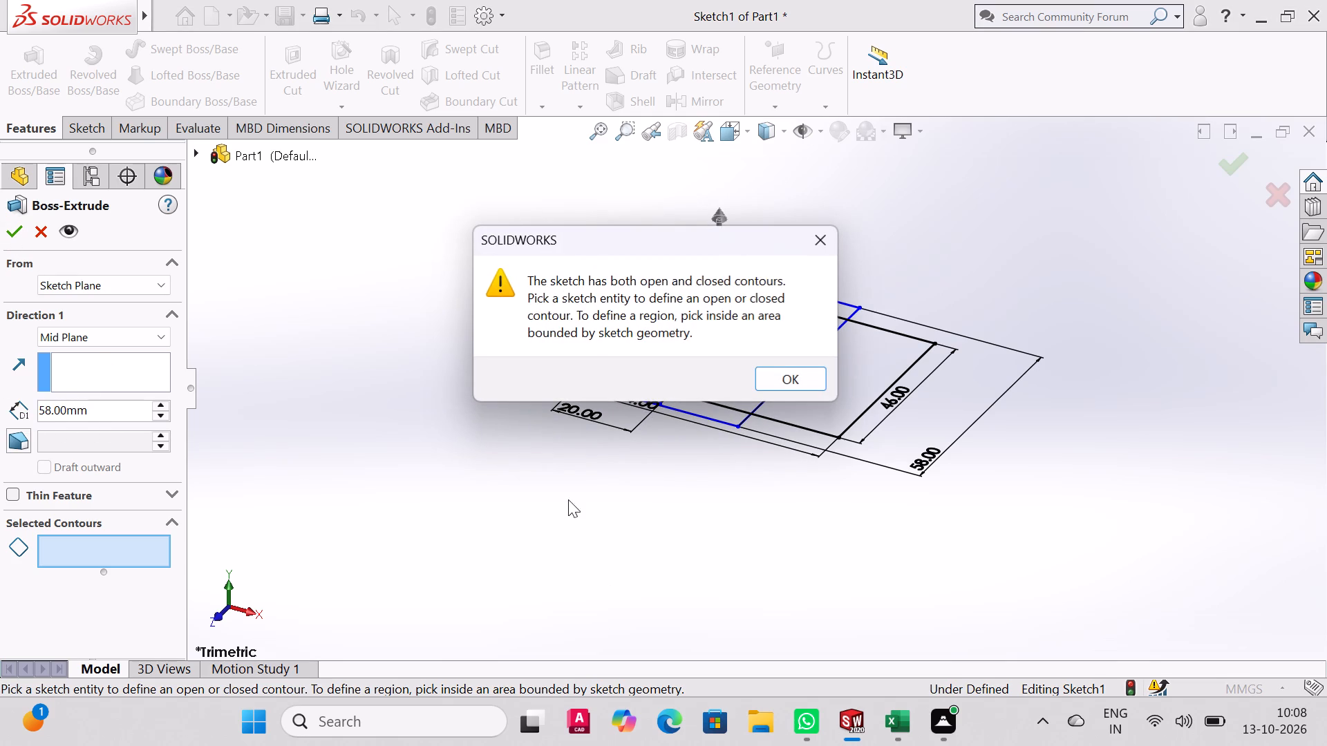
left_click(794, 376)
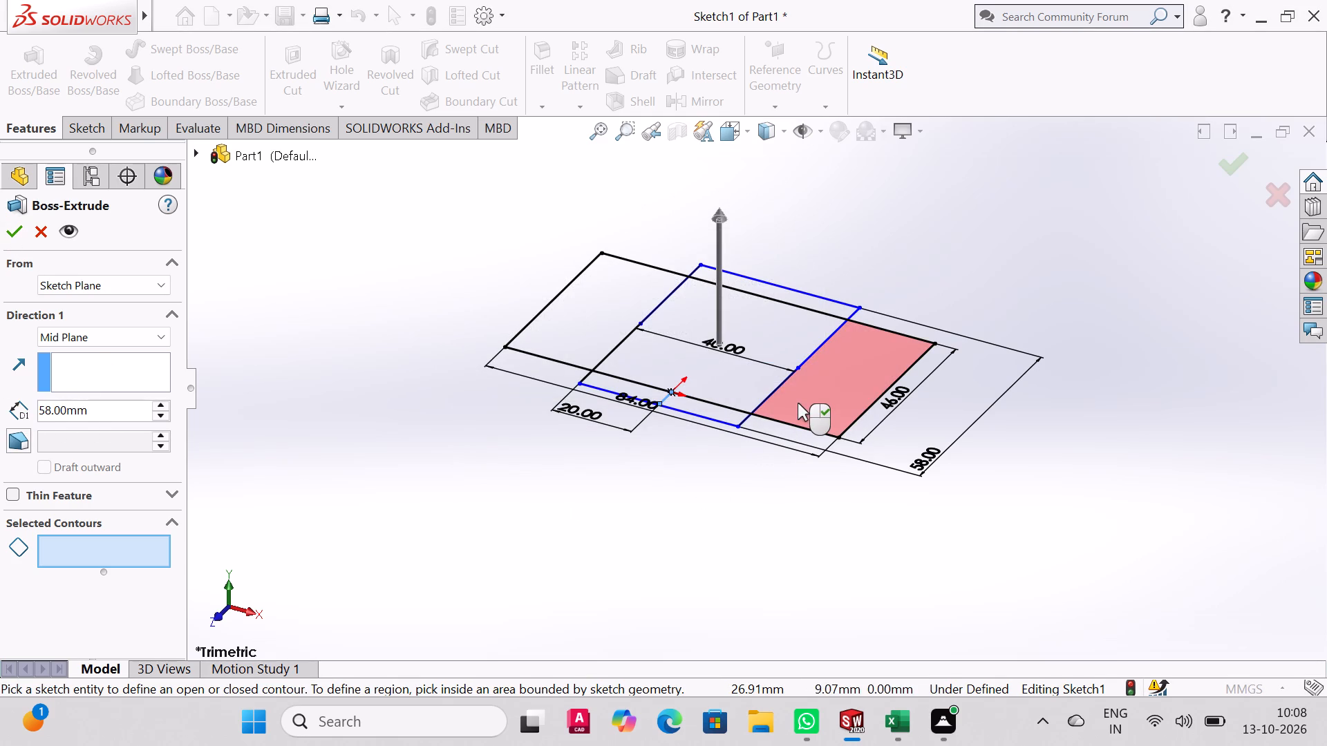
Select all five regions of the crossed rectangles as contours and complete the 58 mm mid-plane extrusion.
left_click(798, 403)
left_click(591, 341)
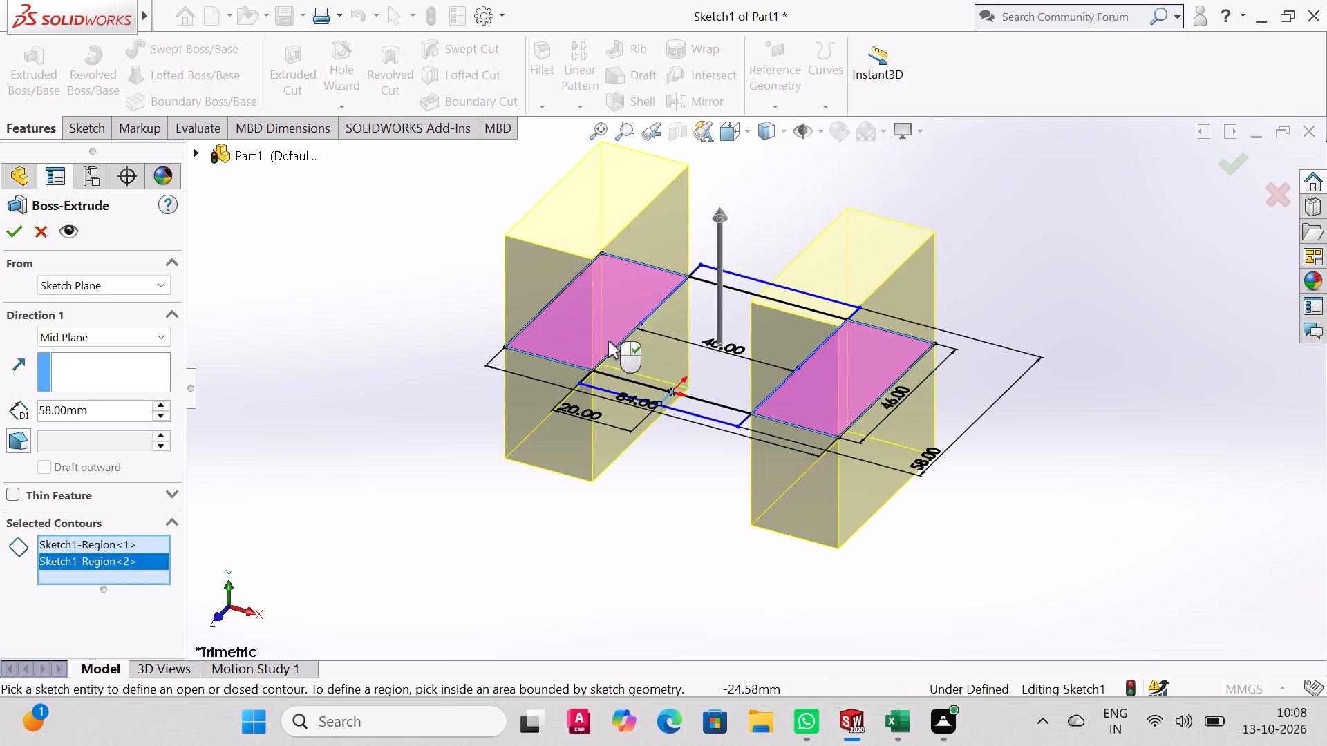
left_click(693, 361)
middle_click_drag(972, 318, 910, 513)
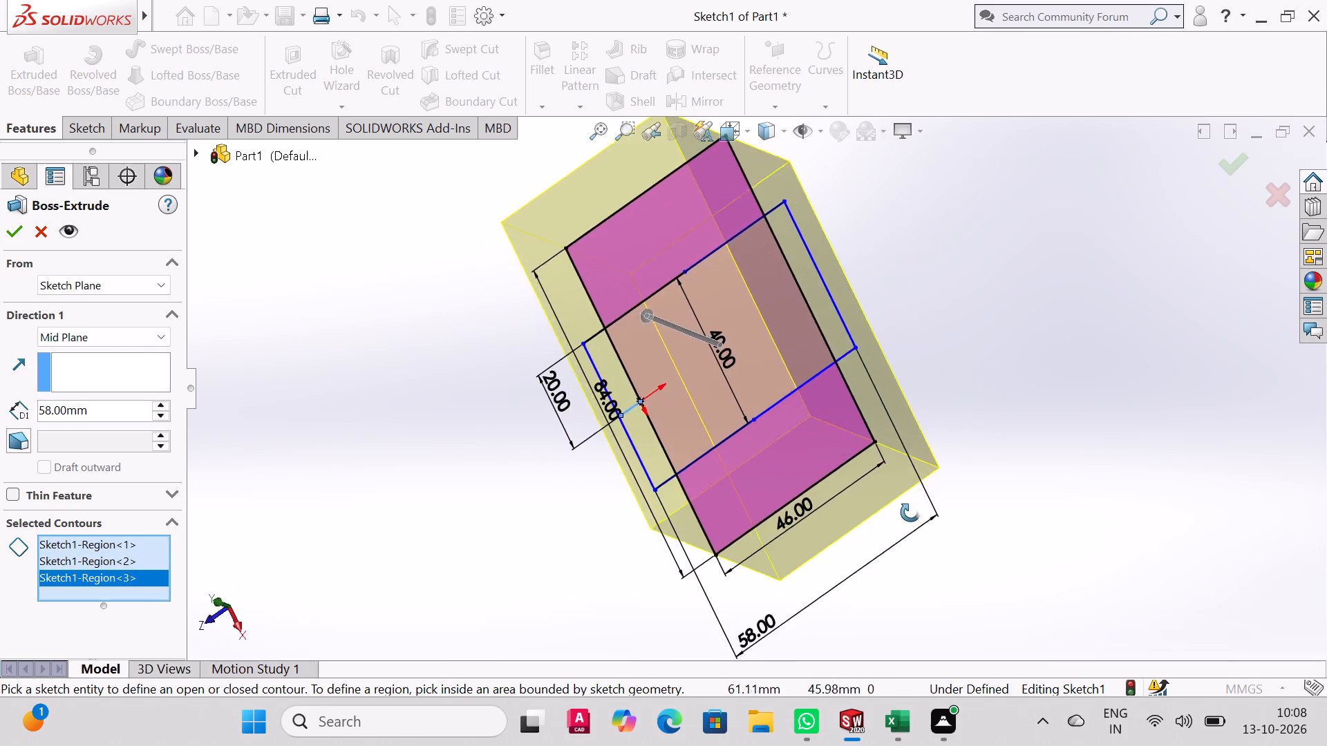
middle_click_drag(910, 513, 972, 542)
middle_click_drag(992, 437, 990, 439)
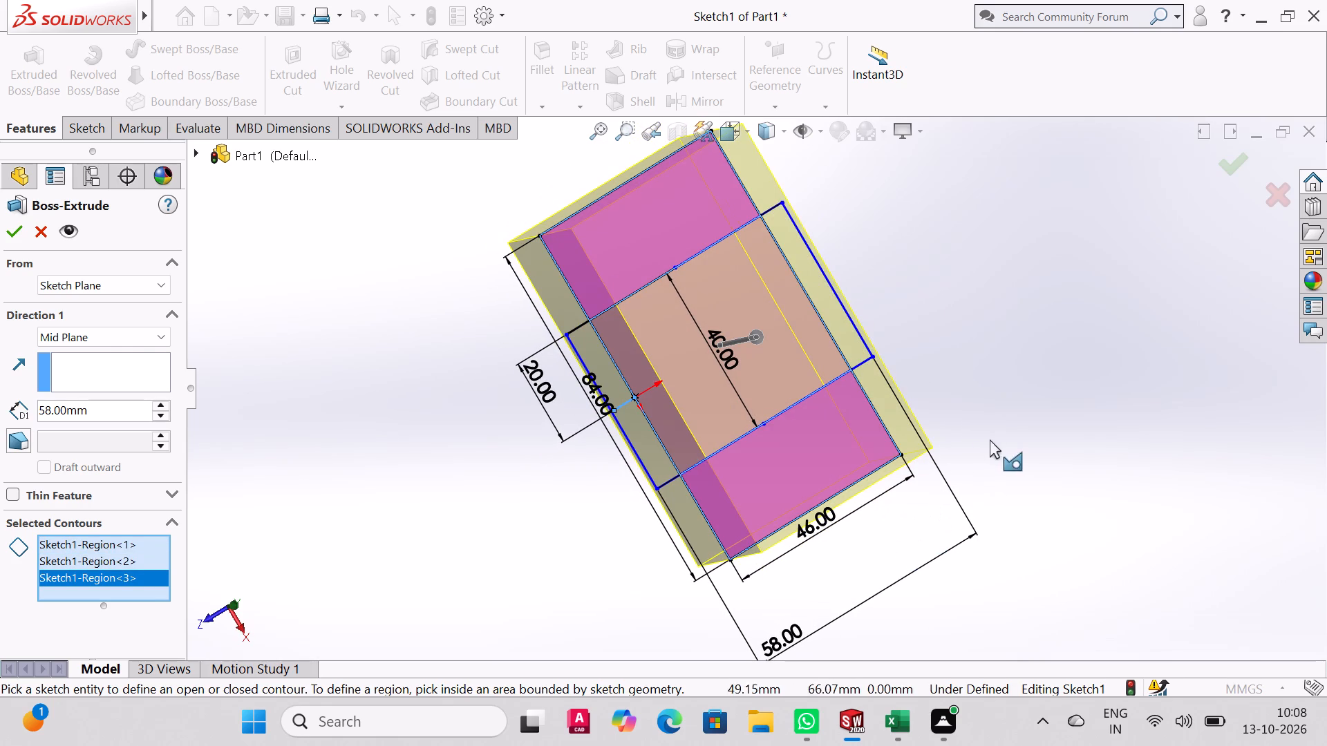
middle_click_drag(990, 439, 957, 474)
left_click(833, 314)
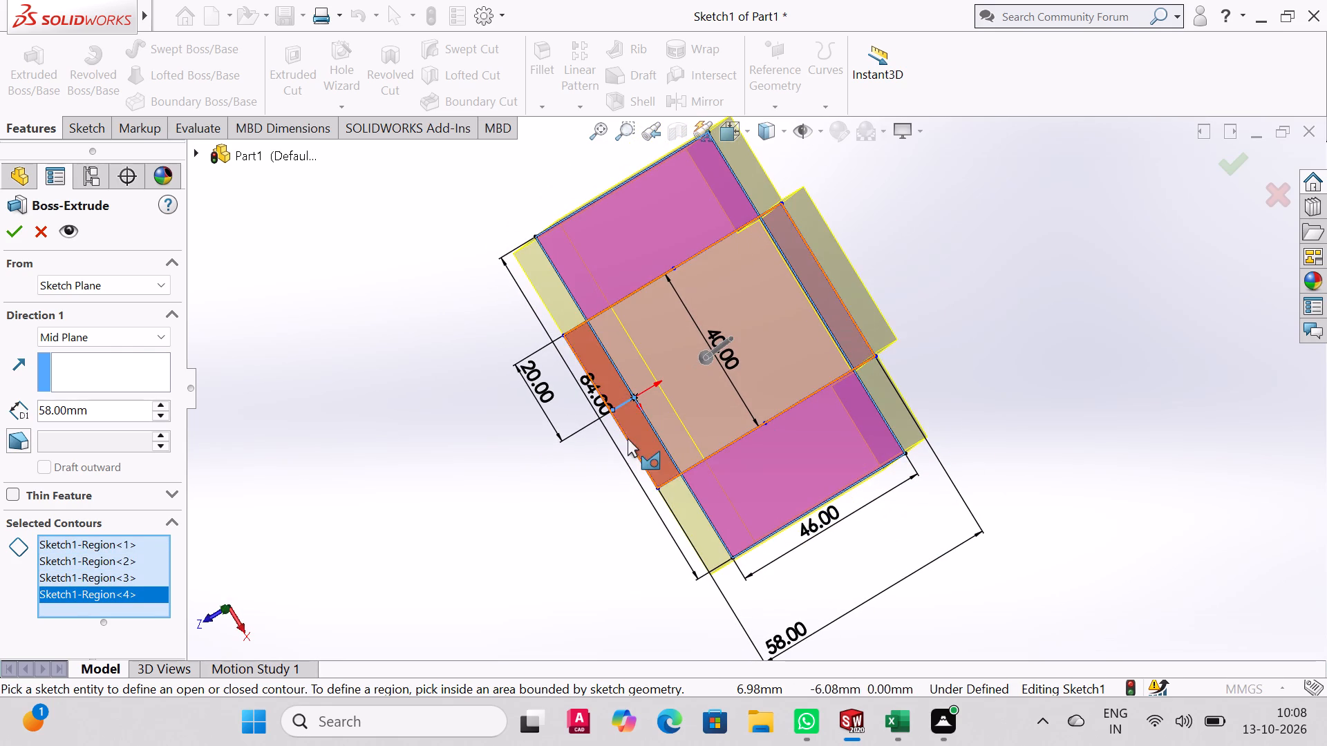
left_click(641, 434)
middle_click_drag(939, 454, 947, 327)
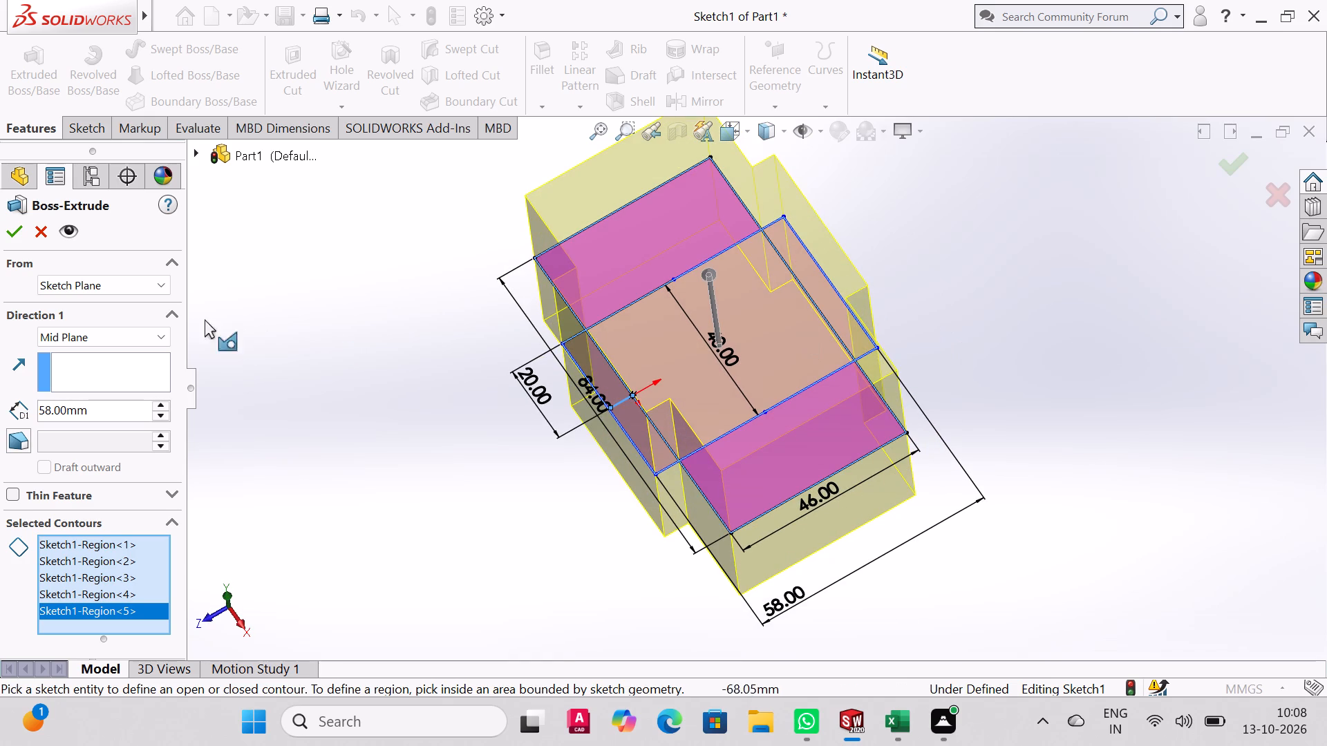
left_click(14, 240)
Start a new sketch on the top face of the extruded block and view it from the Top orientation.
middle_click_drag(877, 562, 894, 368)
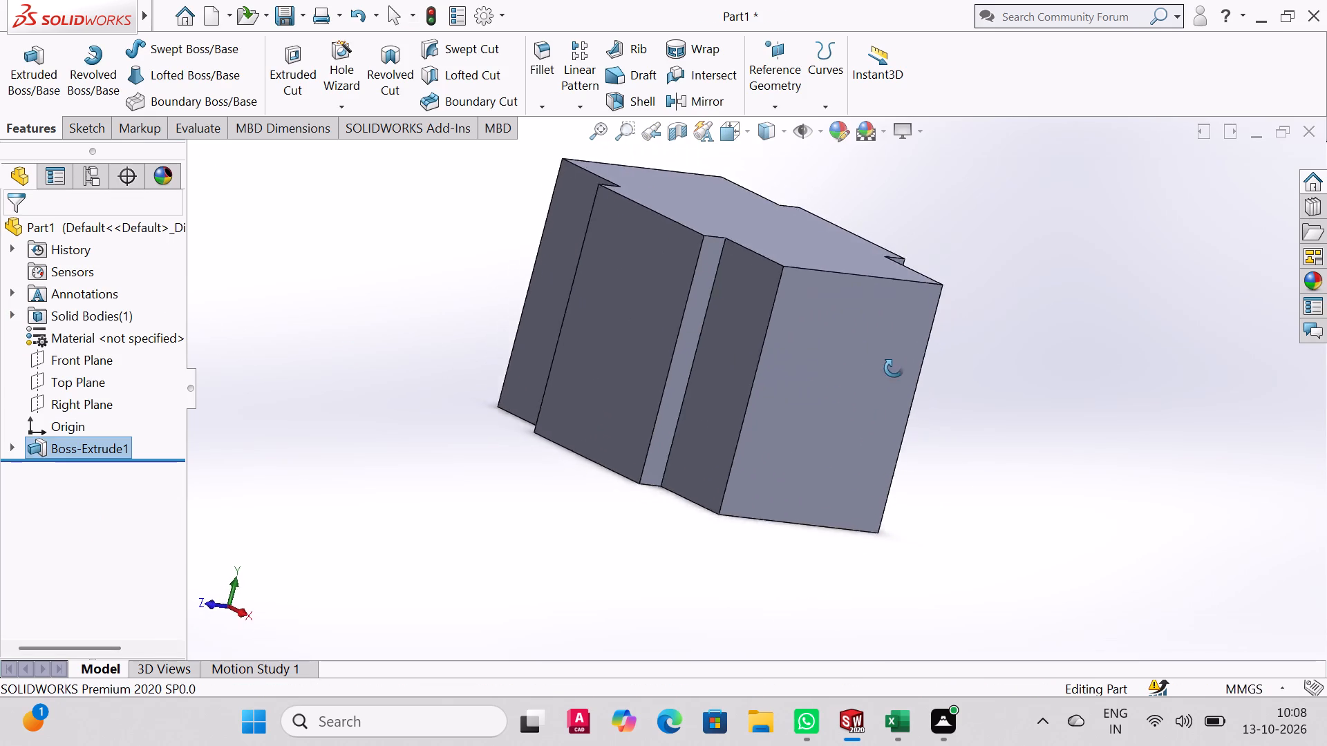
middle_click_drag(894, 368, 788, 401)
middle_click_drag(828, 419, 832, 418)
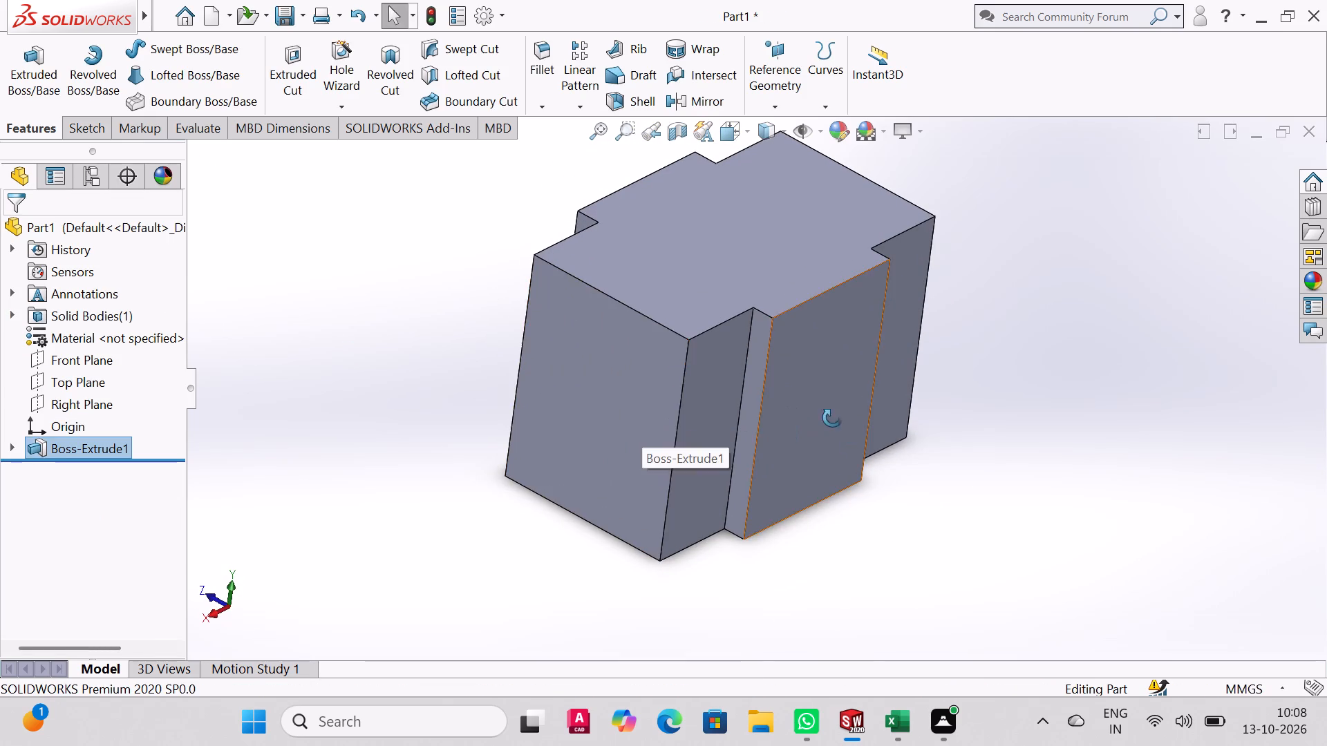
middle_click_drag(832, 418, 862, 387)
middle_click_drag(860, 388, 802, 432)
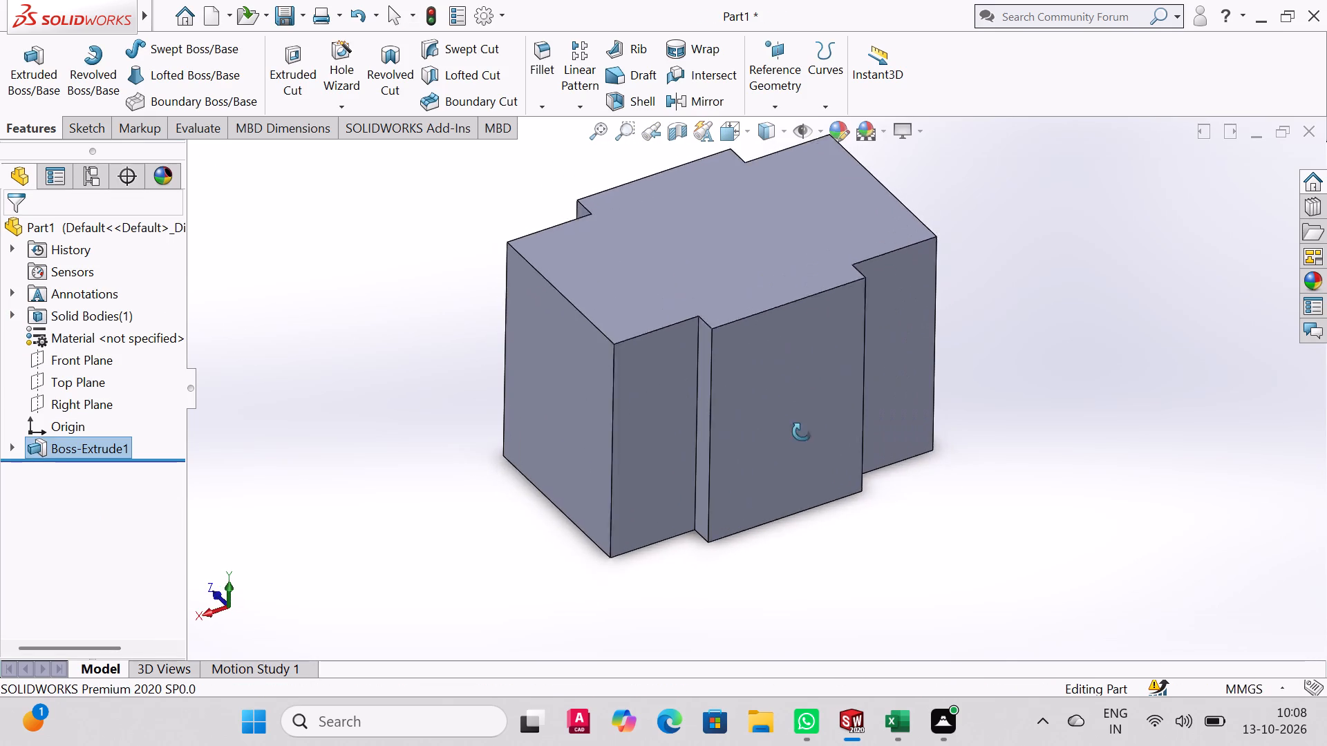
middle_click_drag(802, 432, 805, 452)
scroll(805, 452, "up", 1)
left_click(740, 290)
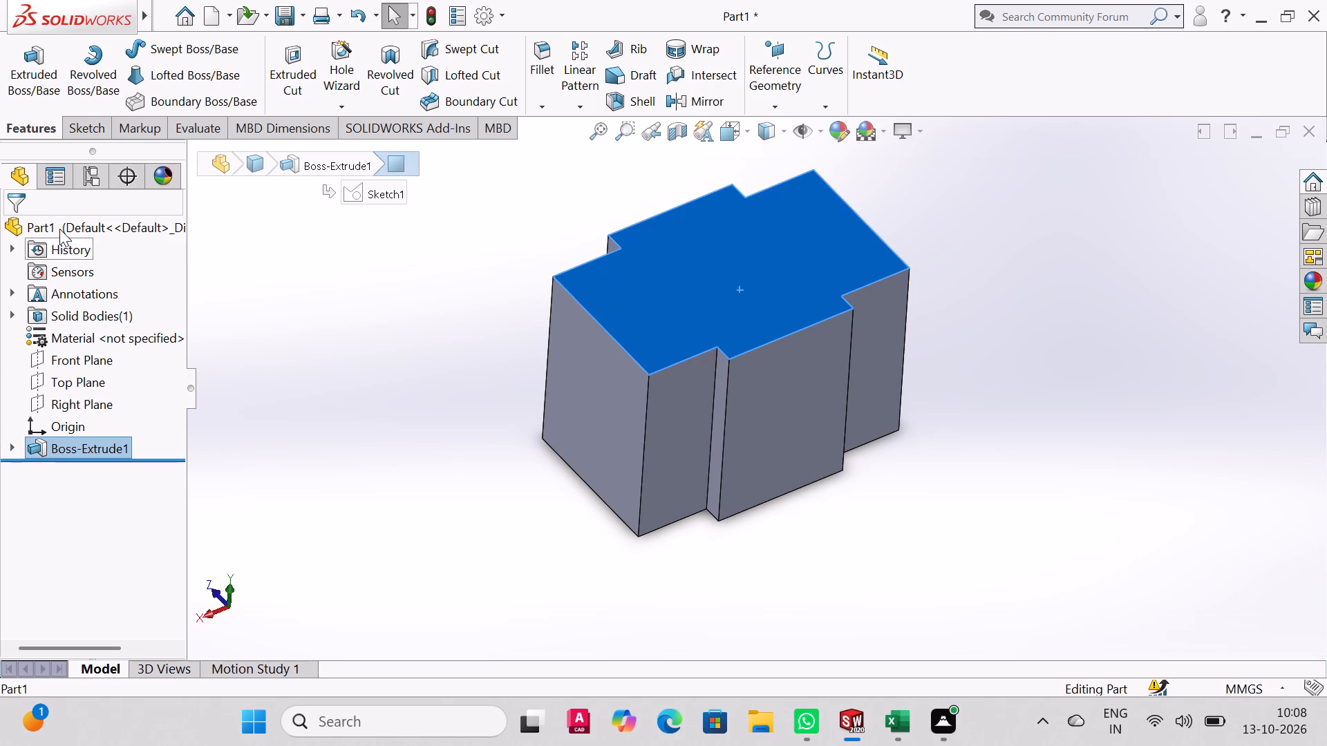
left_click(86, 117)
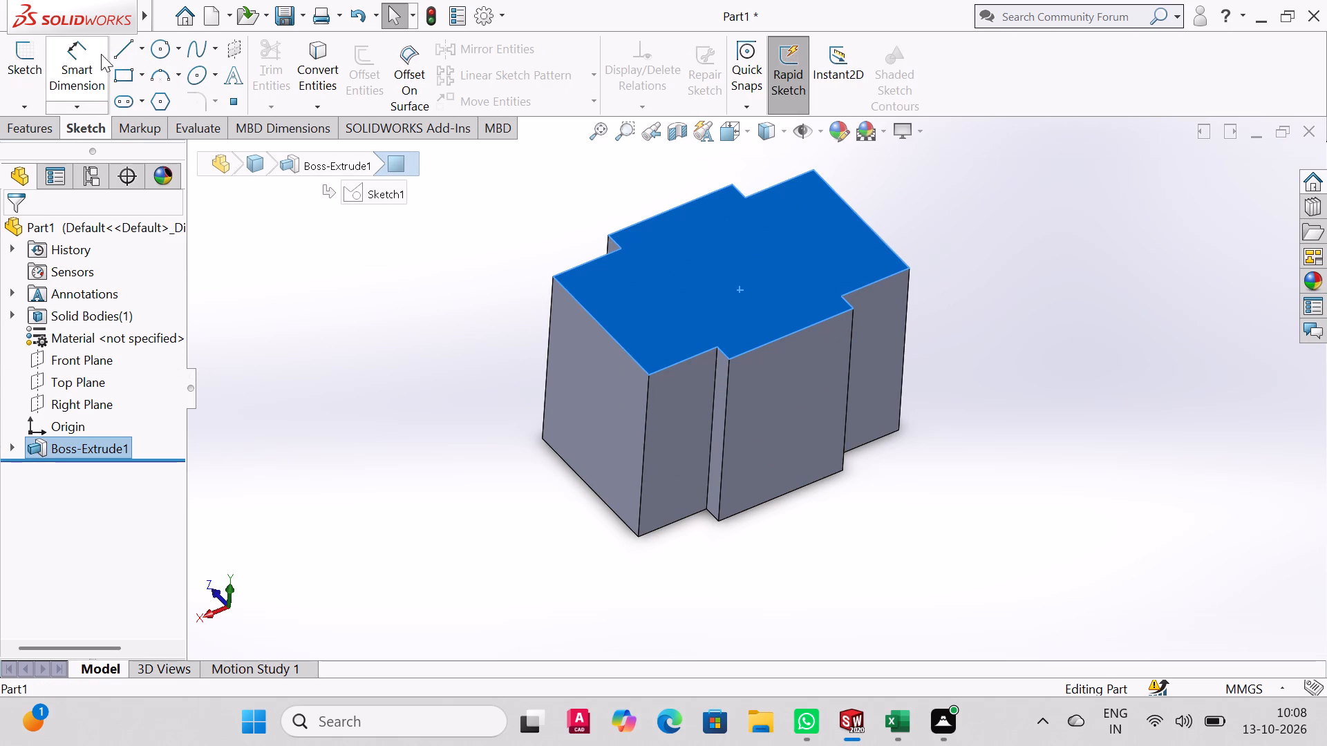
left_click(115, 44)
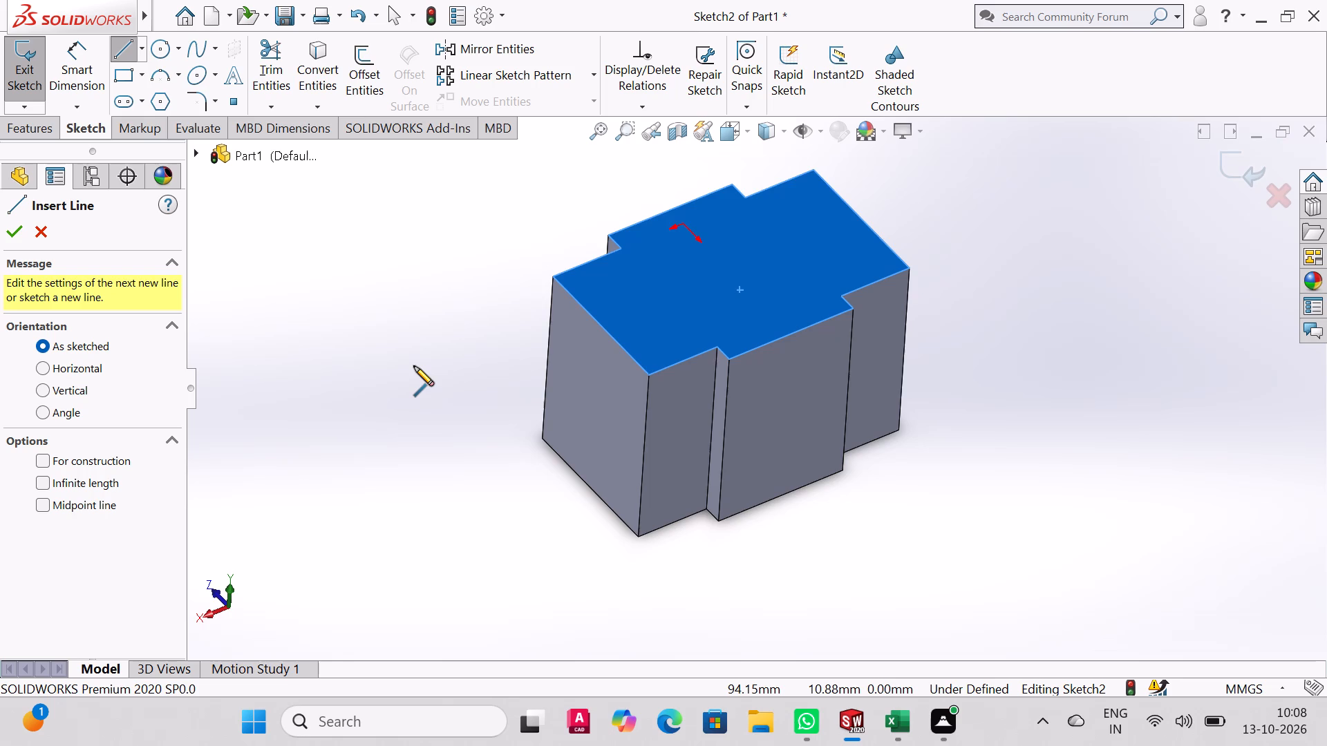
key("ctrl+1")
key("ctrl+2")
key("ctrl+3")
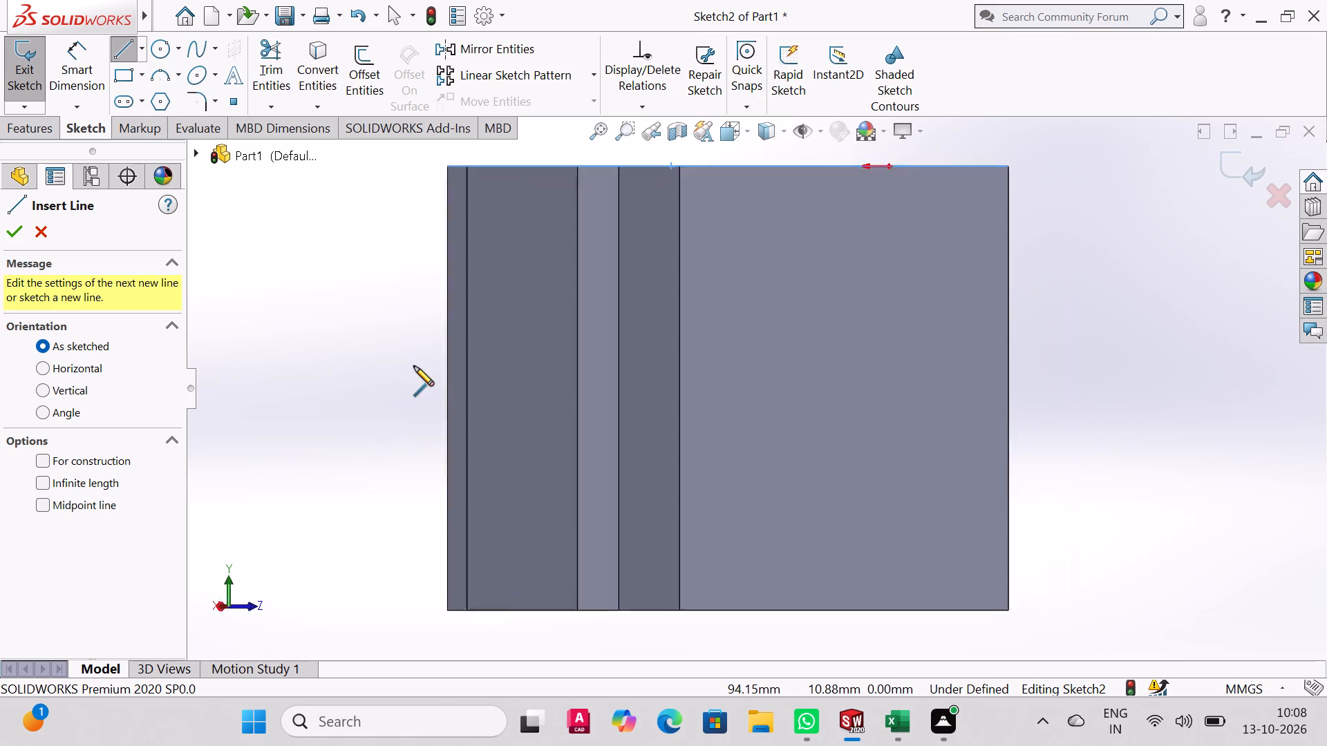
key("ctrl+4")
key("ctrl+5")
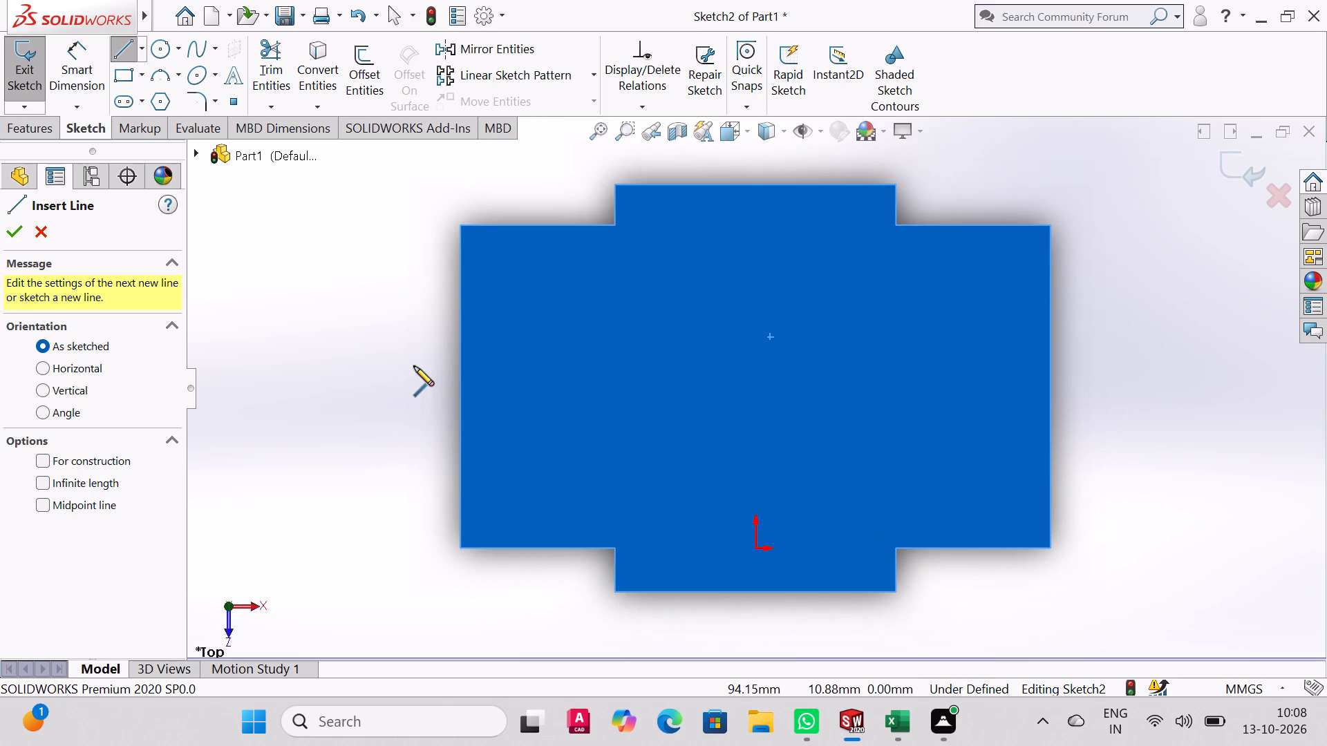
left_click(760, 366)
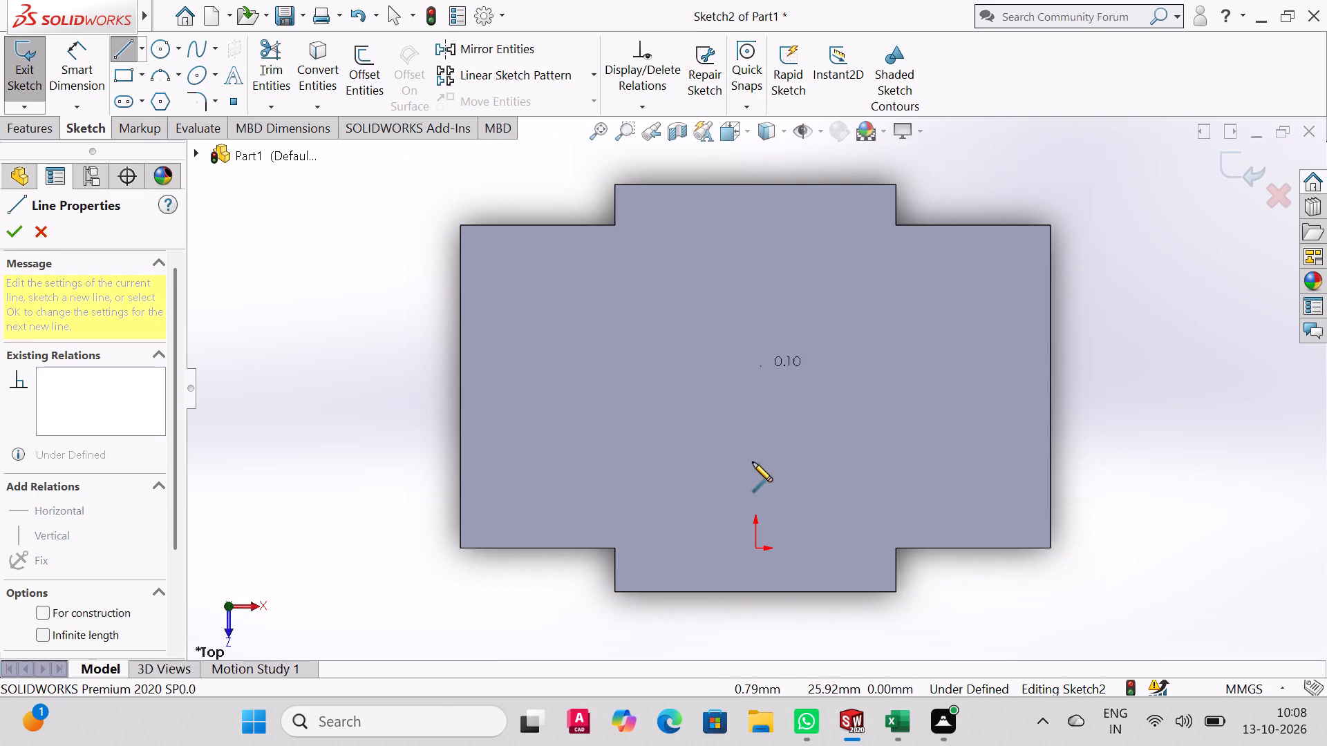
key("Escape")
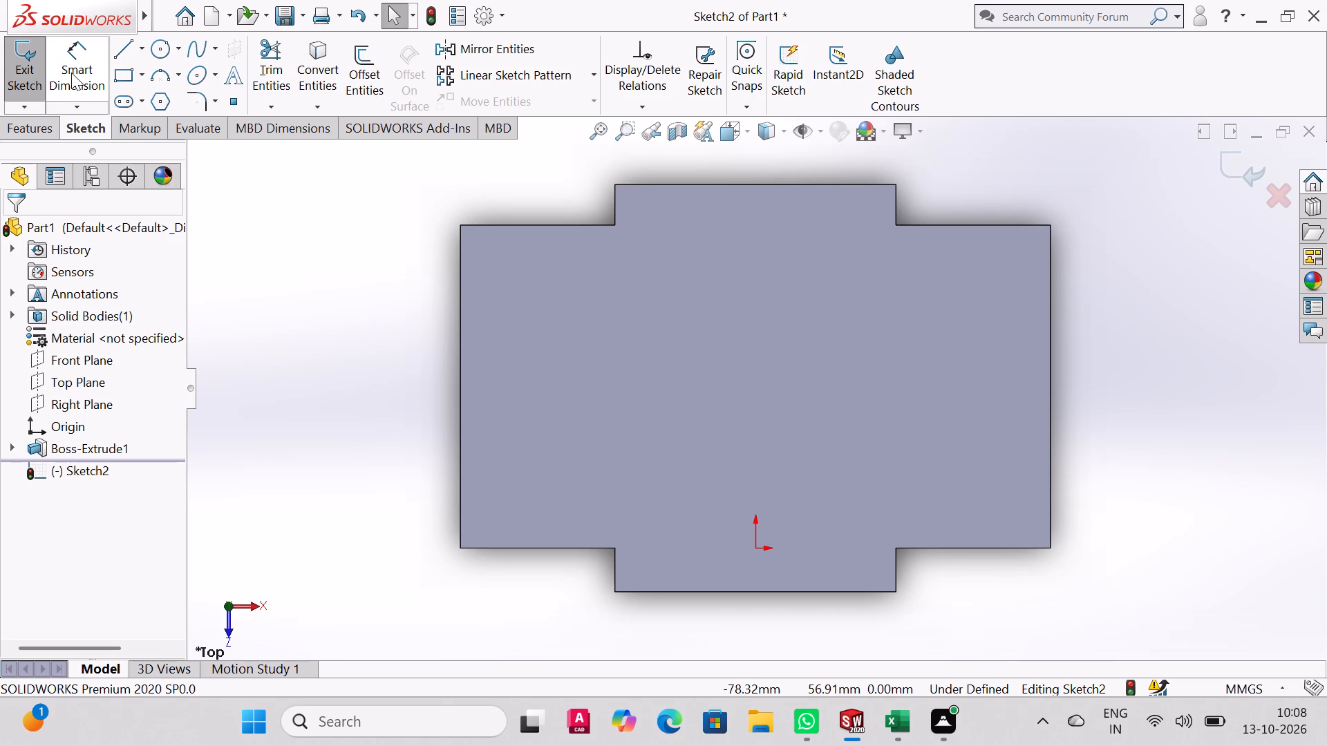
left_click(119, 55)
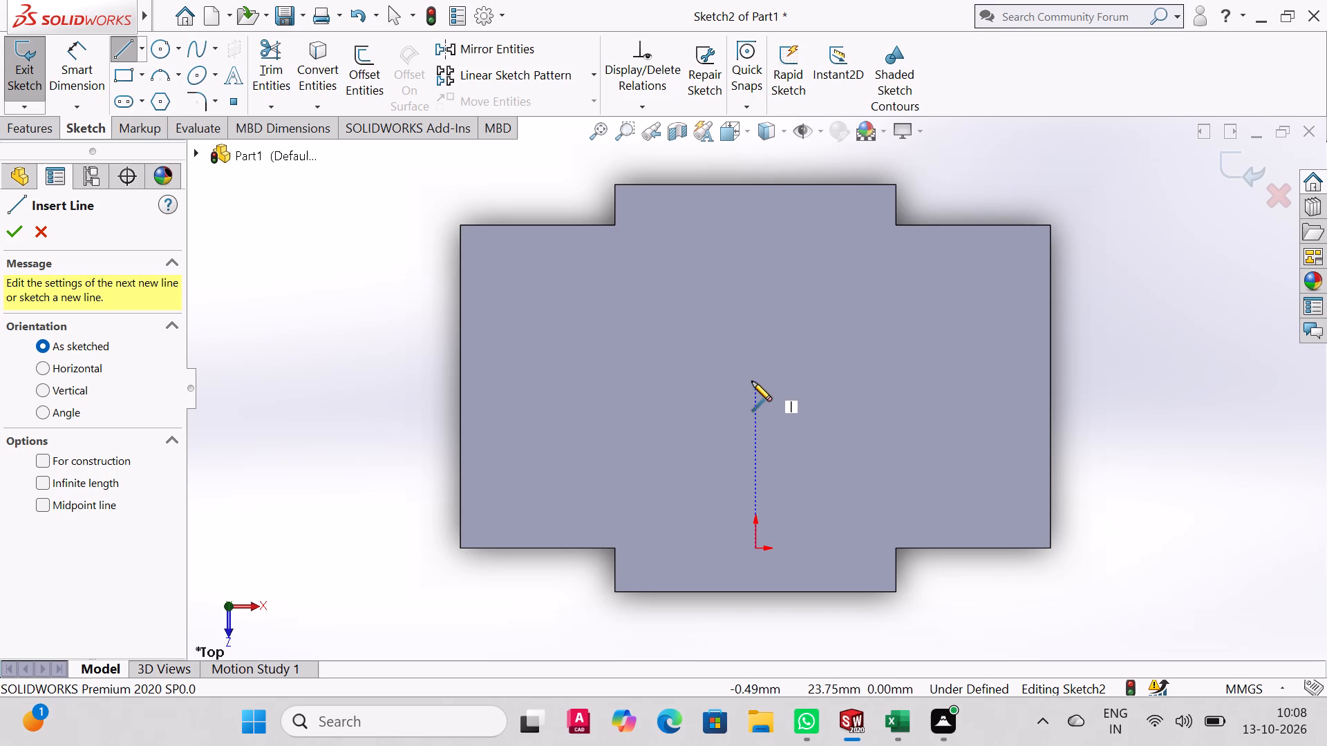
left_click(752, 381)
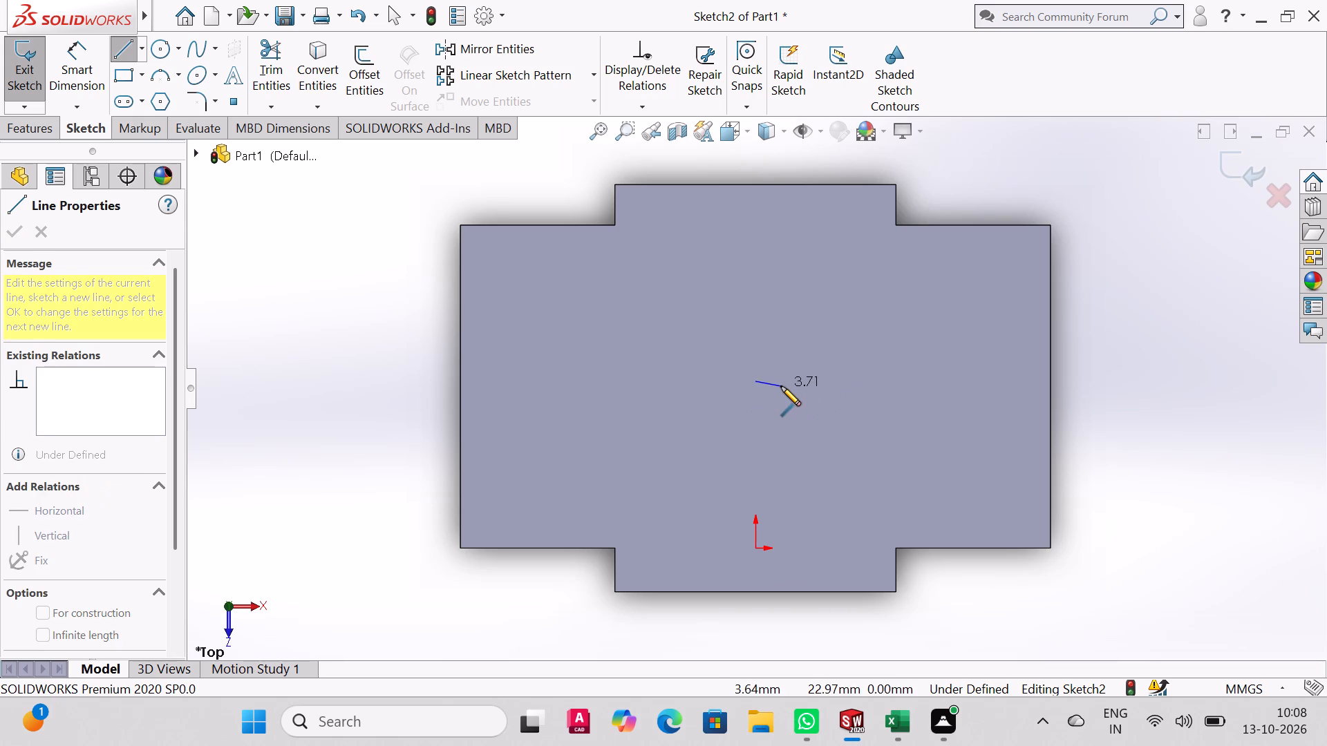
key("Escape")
Draw two concentric circles, about 33 mm and 19 mm in diameter, centred about 22 mm directly above the origin on the top face.
left_click(159, 54)
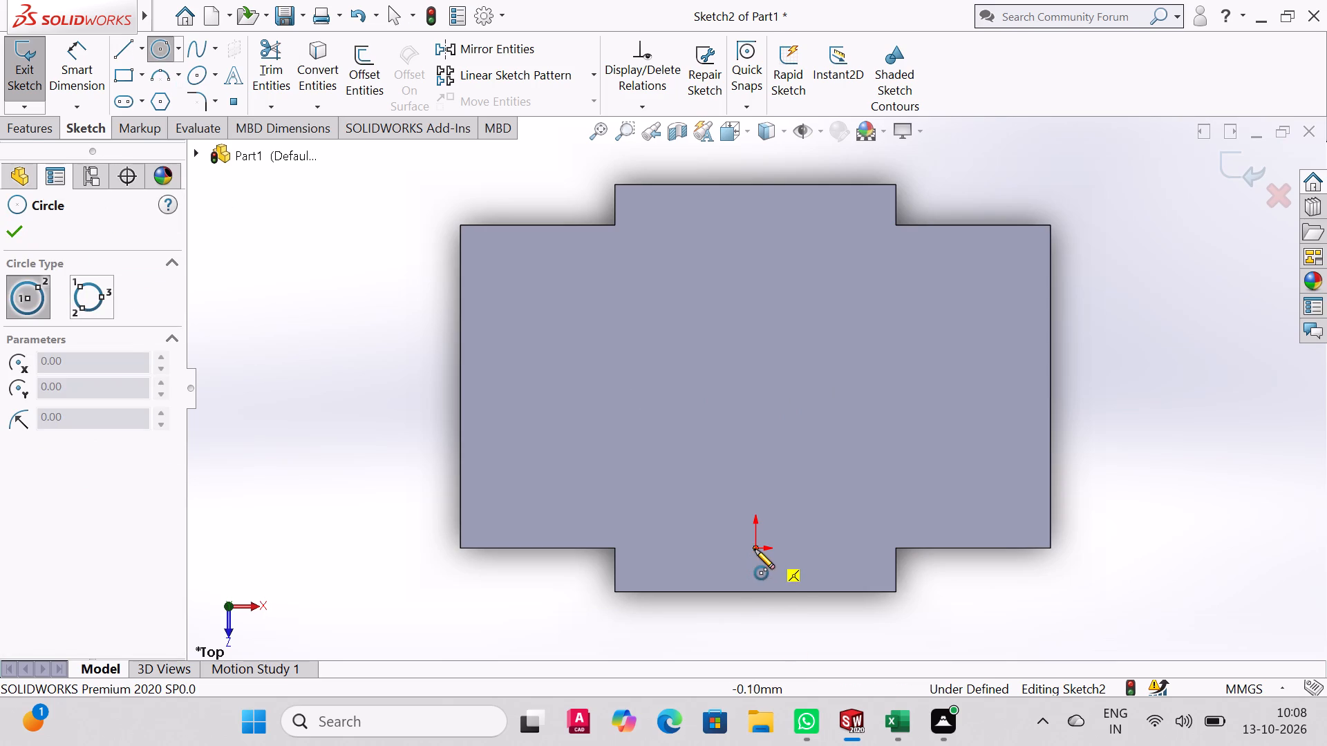
left_click(757, 392)
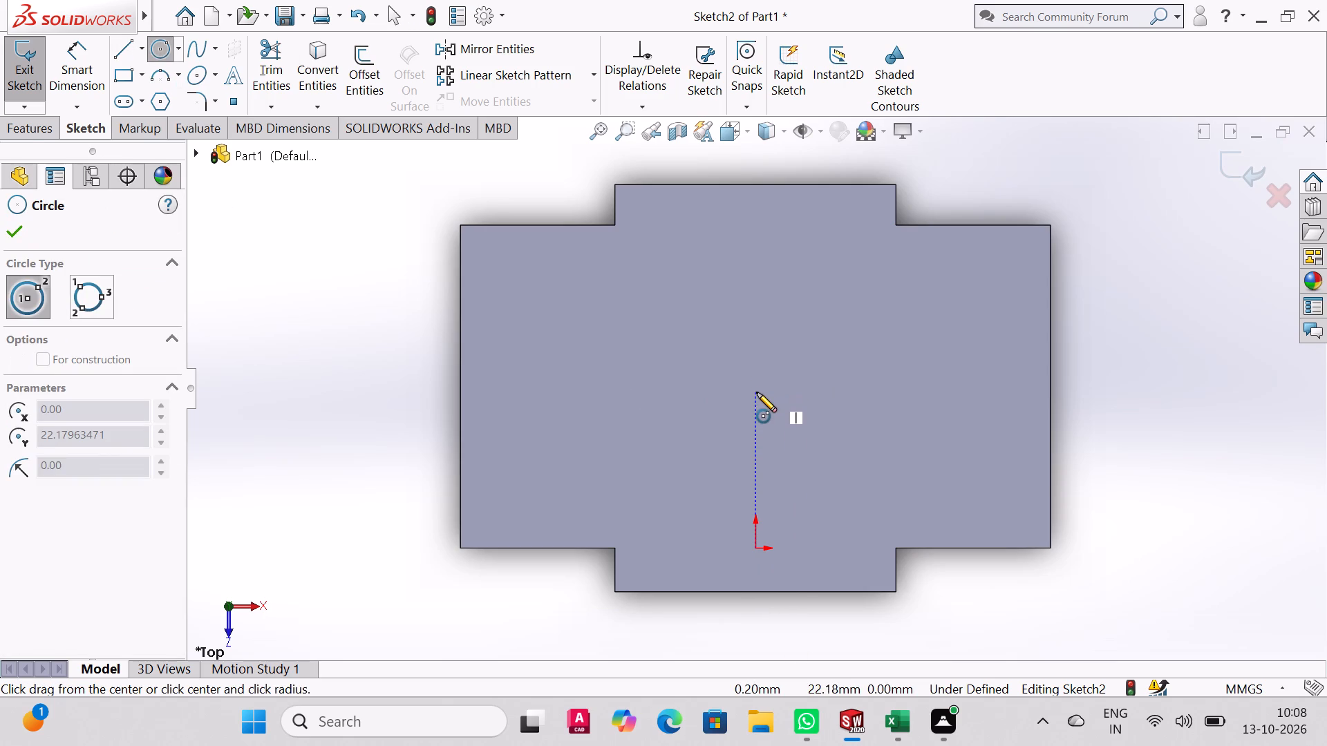
left_click(872, 410)
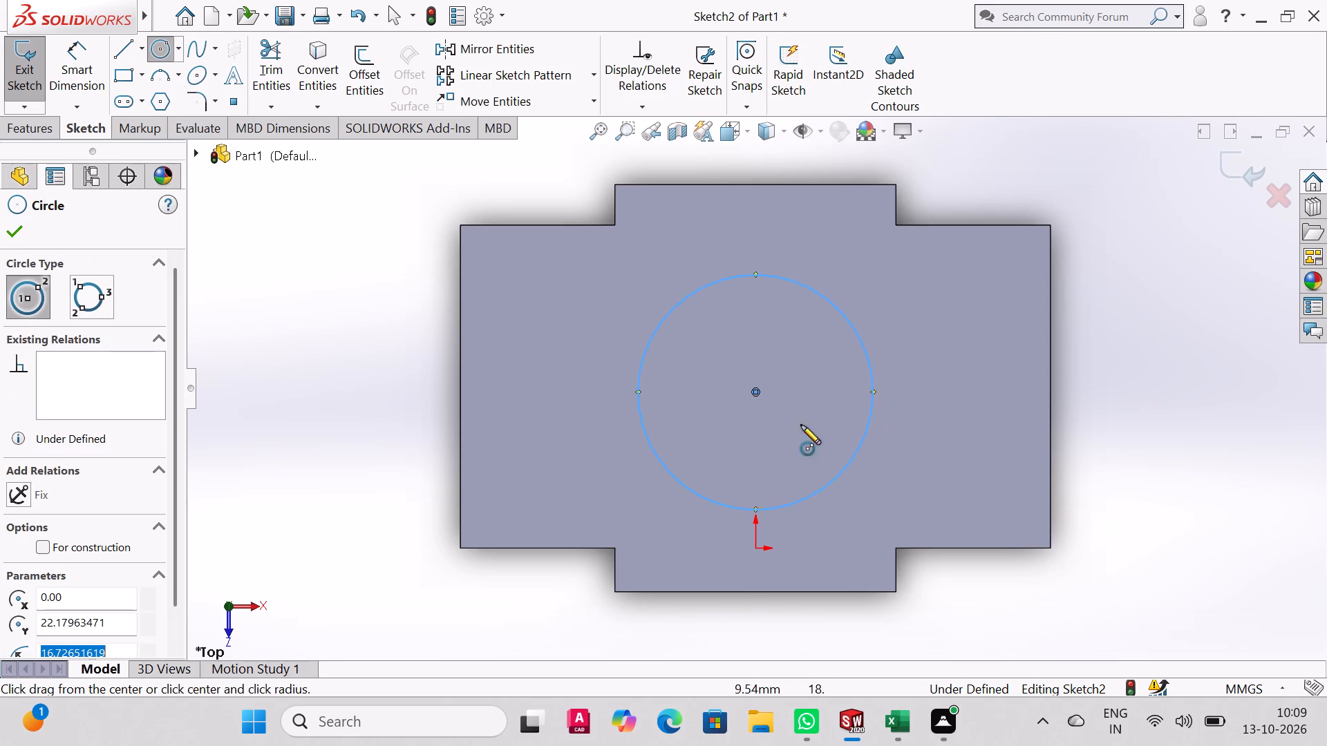
left_click(758, 393)
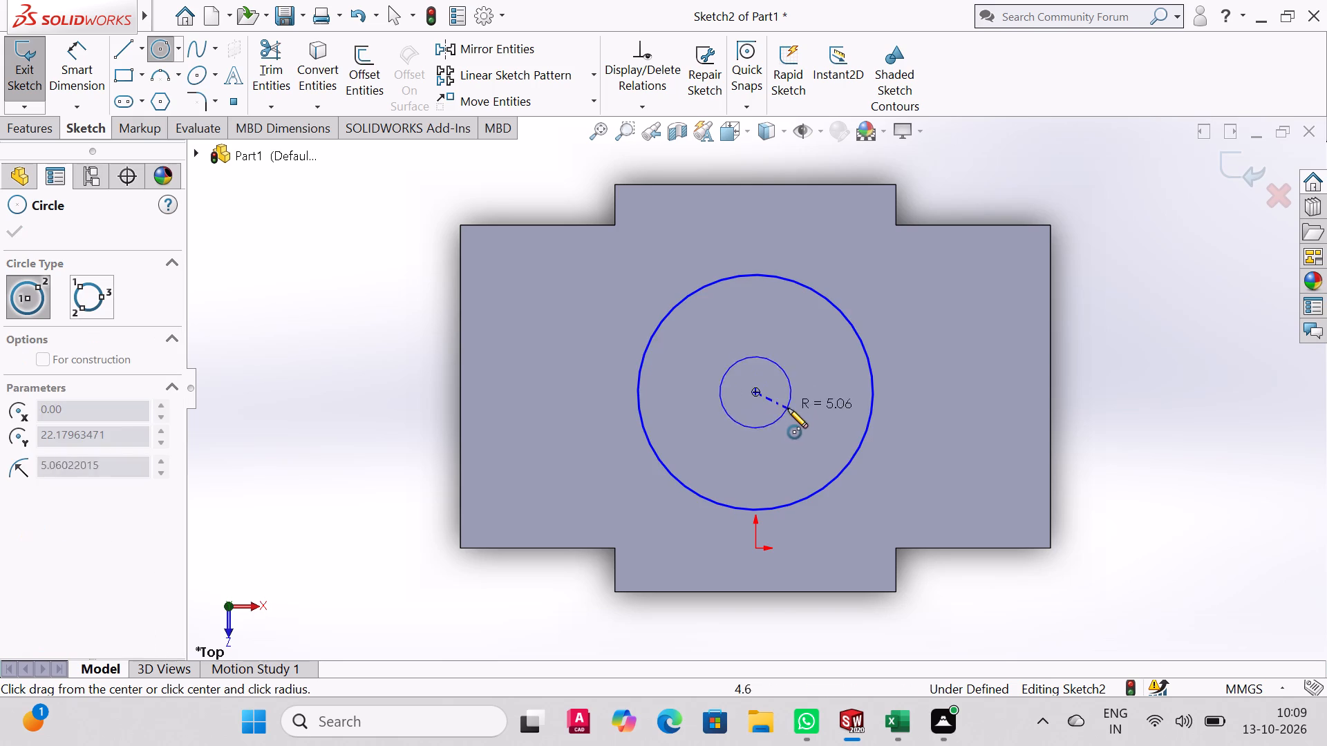
left_click(812, 428)
right_click(811, 427)
left_click(869, 439)
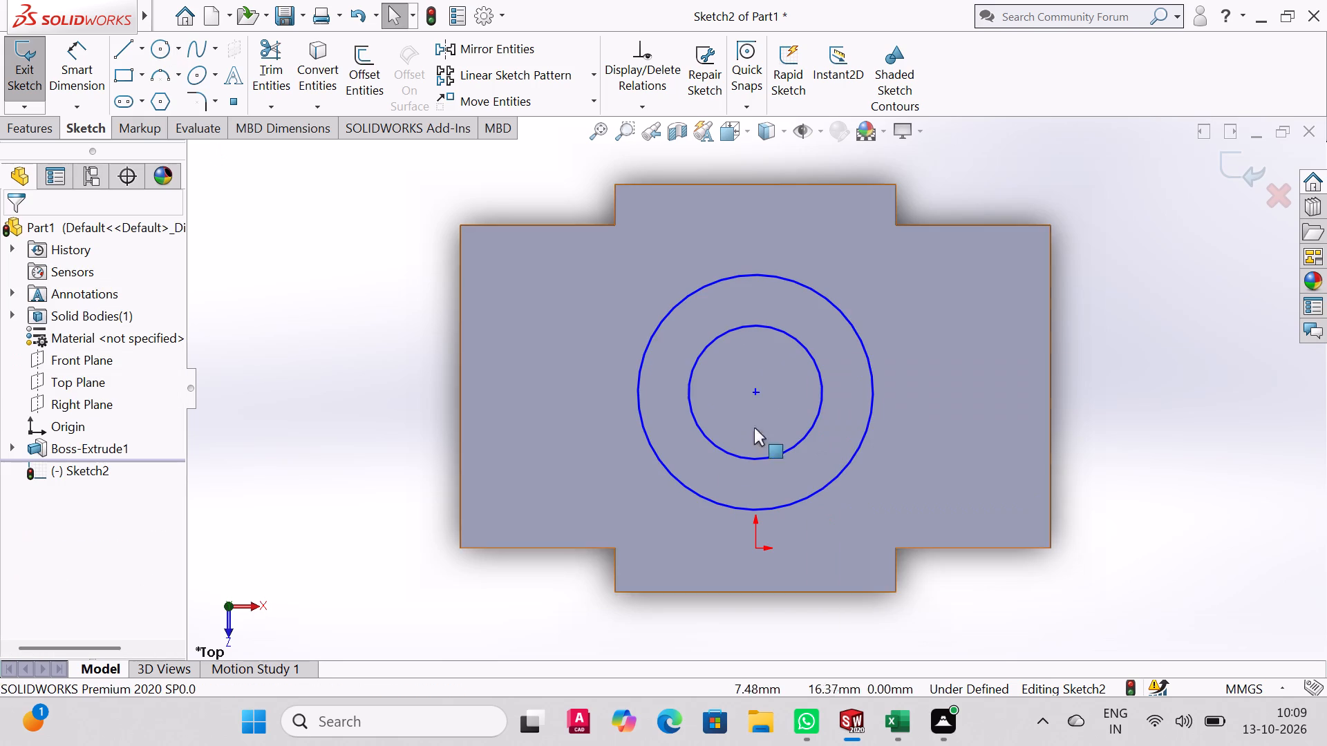
Dimension the inner circle's diameter at 15 mm.
left_click(82, 46)
left_click(809, 348)
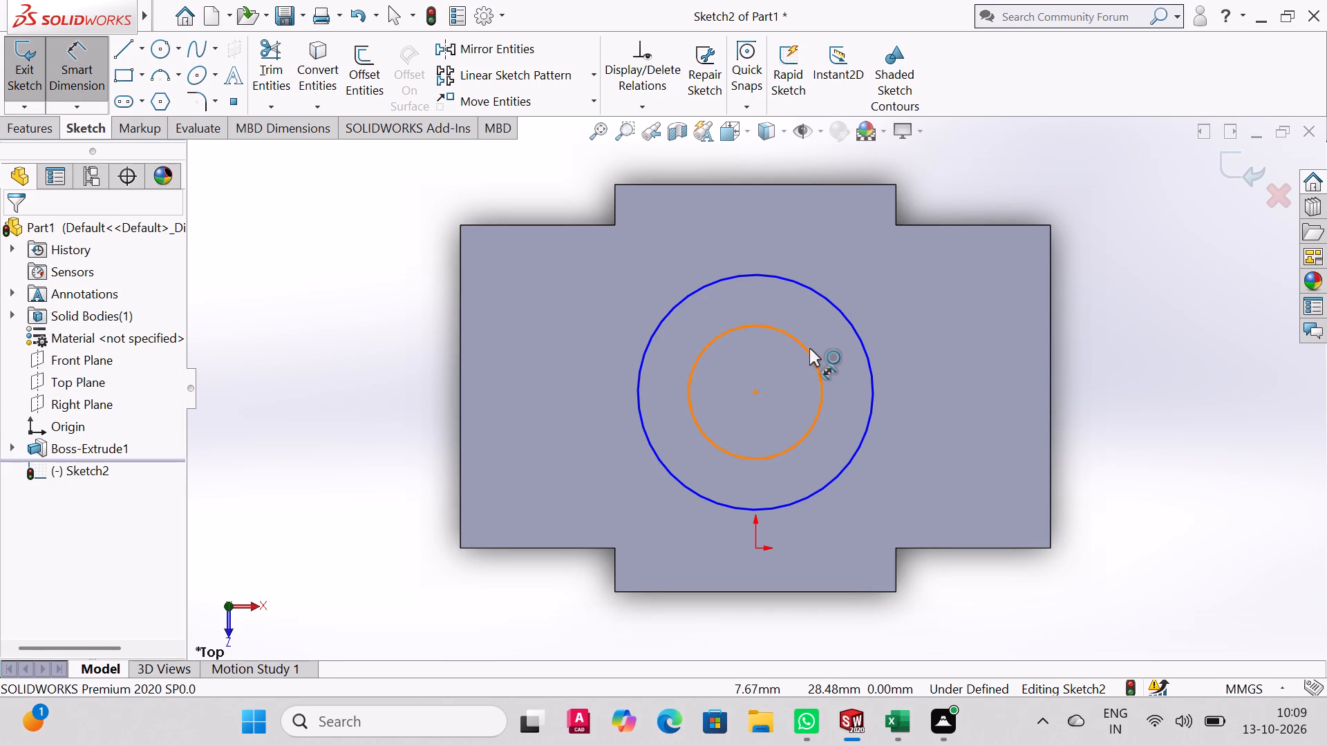
left_click(990, 198)
type("15")
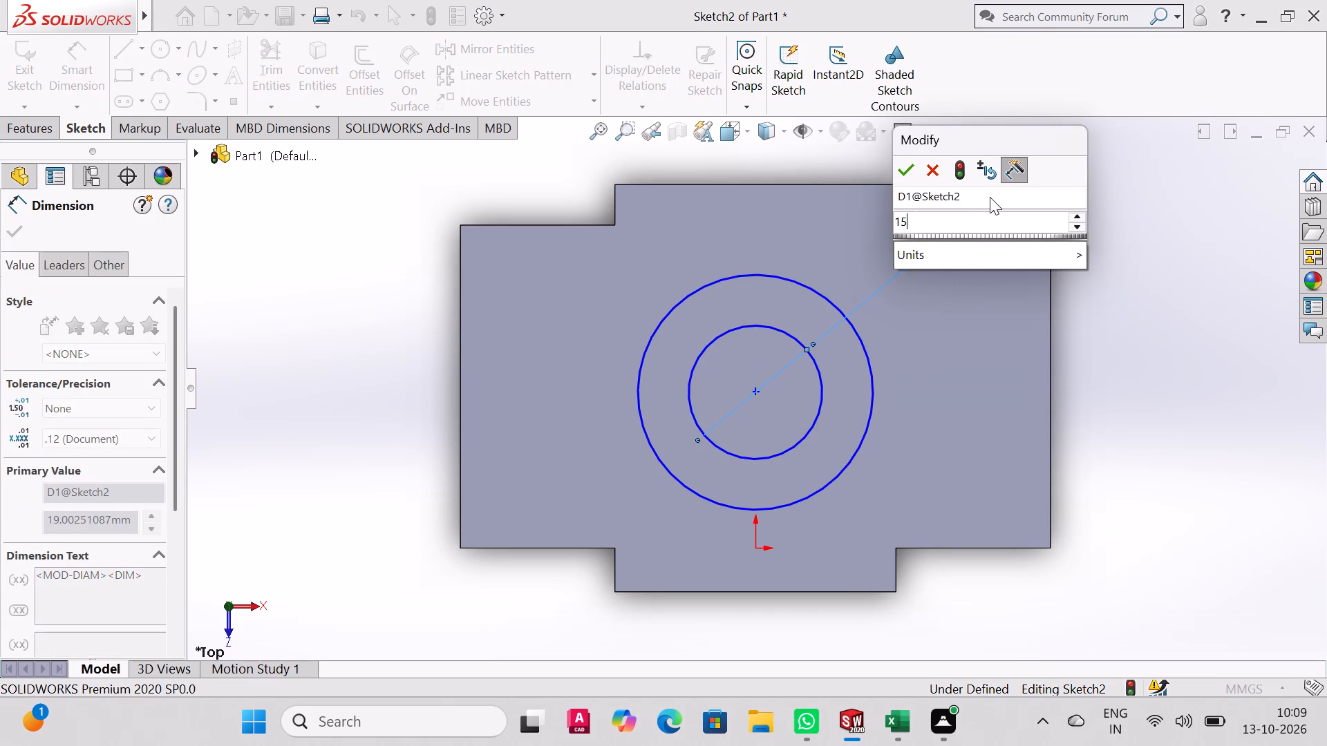
key("Return")
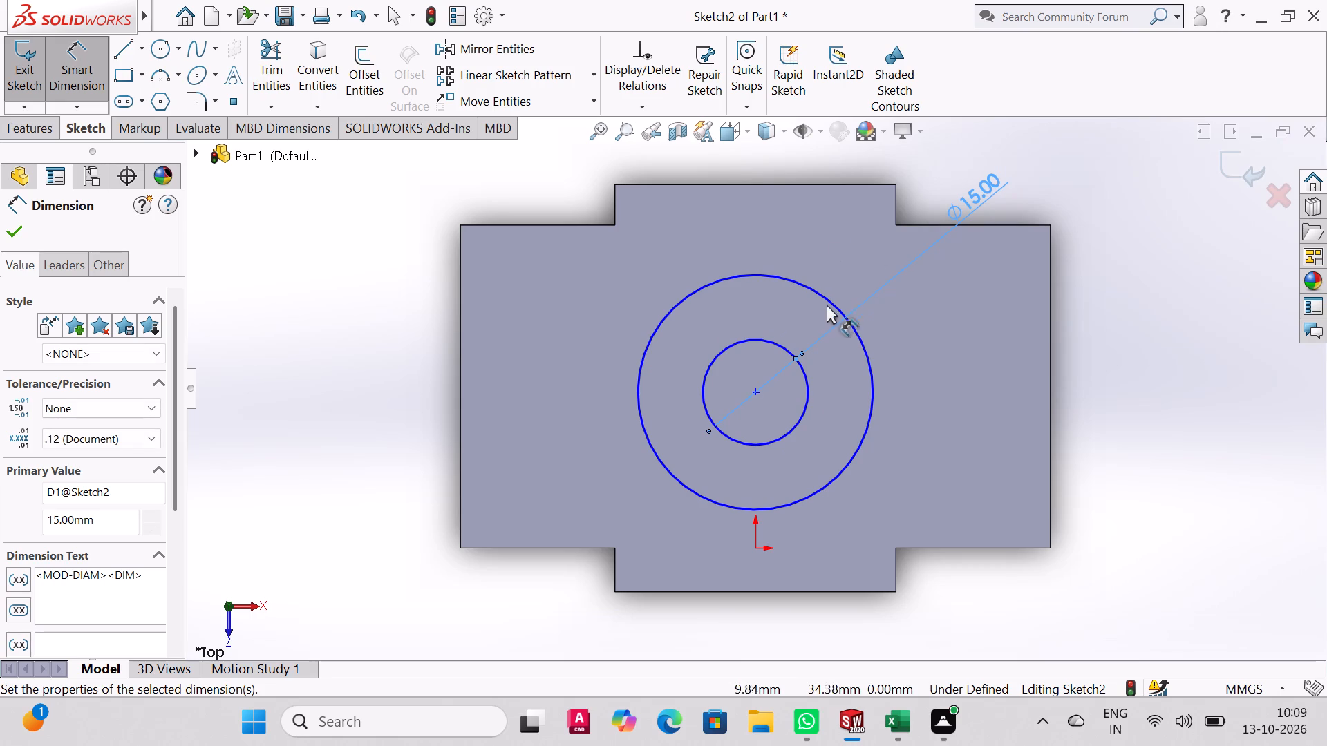
Dimension the outer circle's diameter at 30 mm.
left_click(829, 303)
left_click(959, 168)
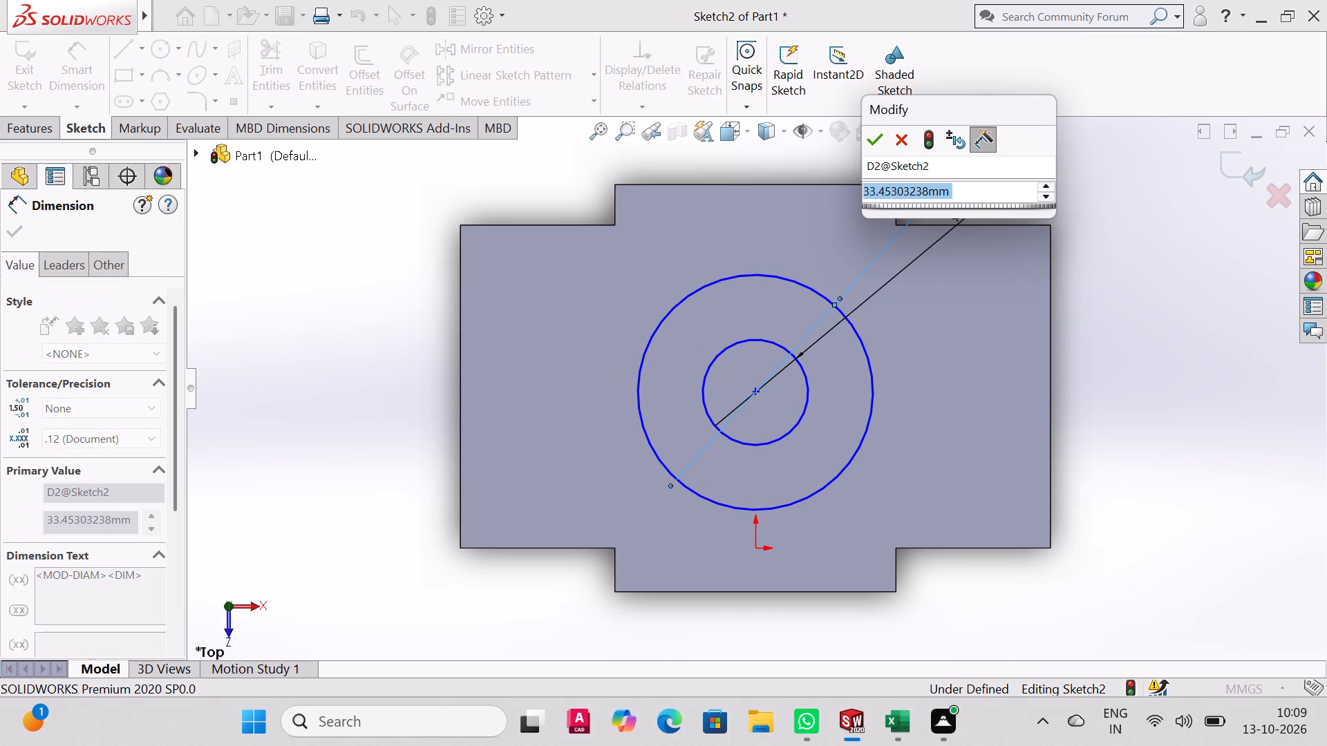
type("30")
key("Return")
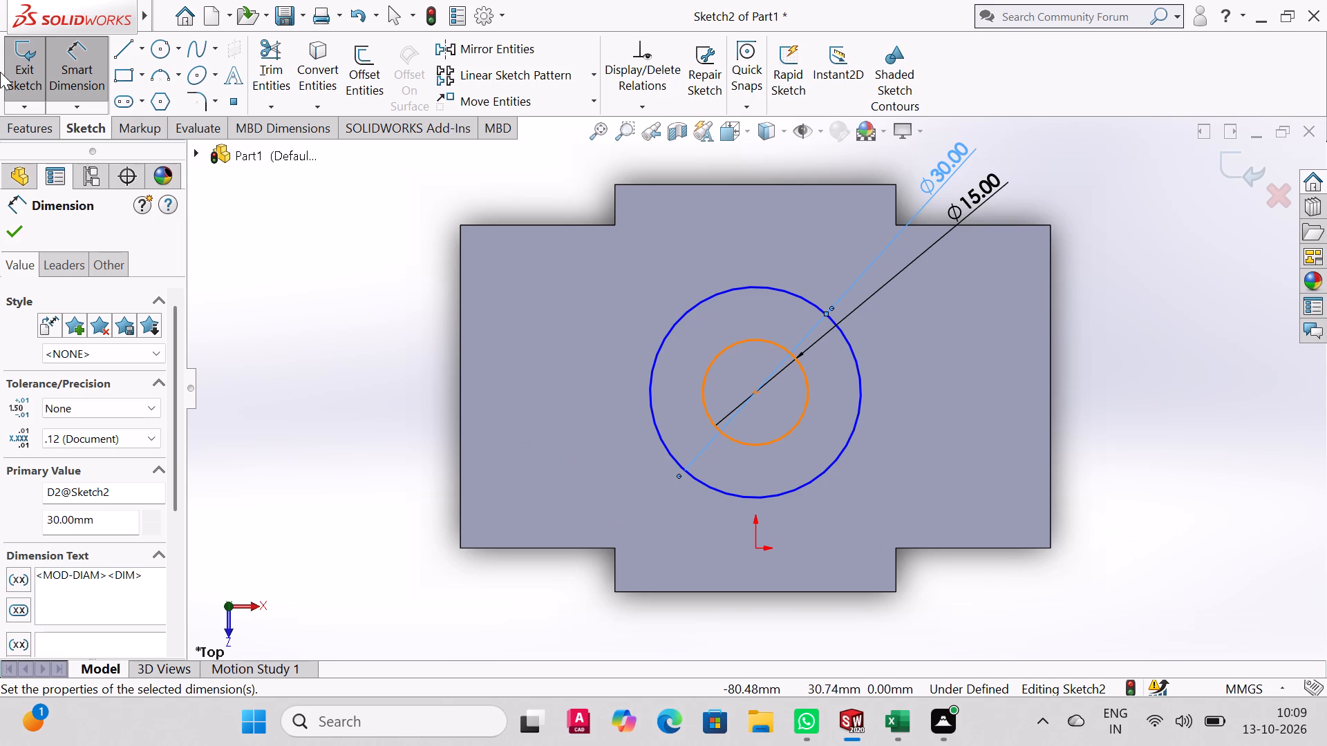
left_click(4, 236)
Extrude the ring between the 30 mm and 15 mm circles as a blind boss 8 mm high, merged with the block.
left_click(37, 130)
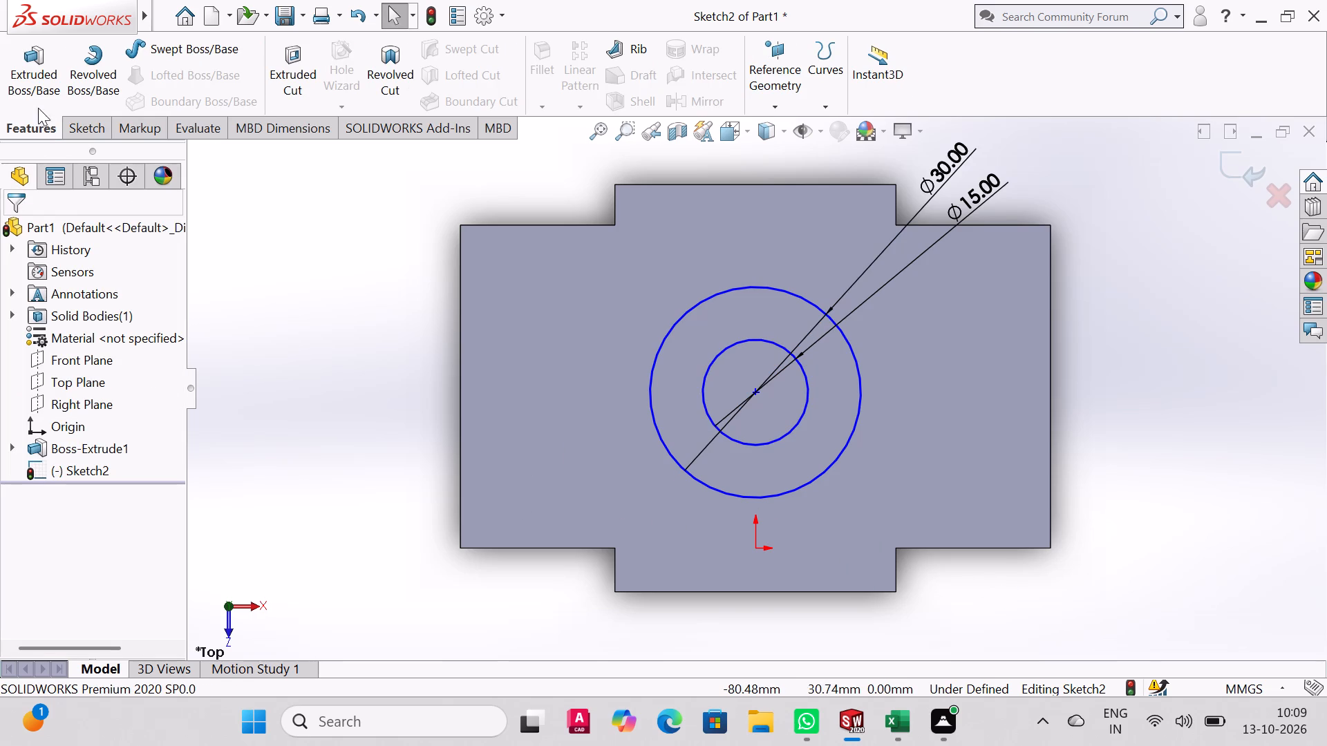
left_click(41, 75)
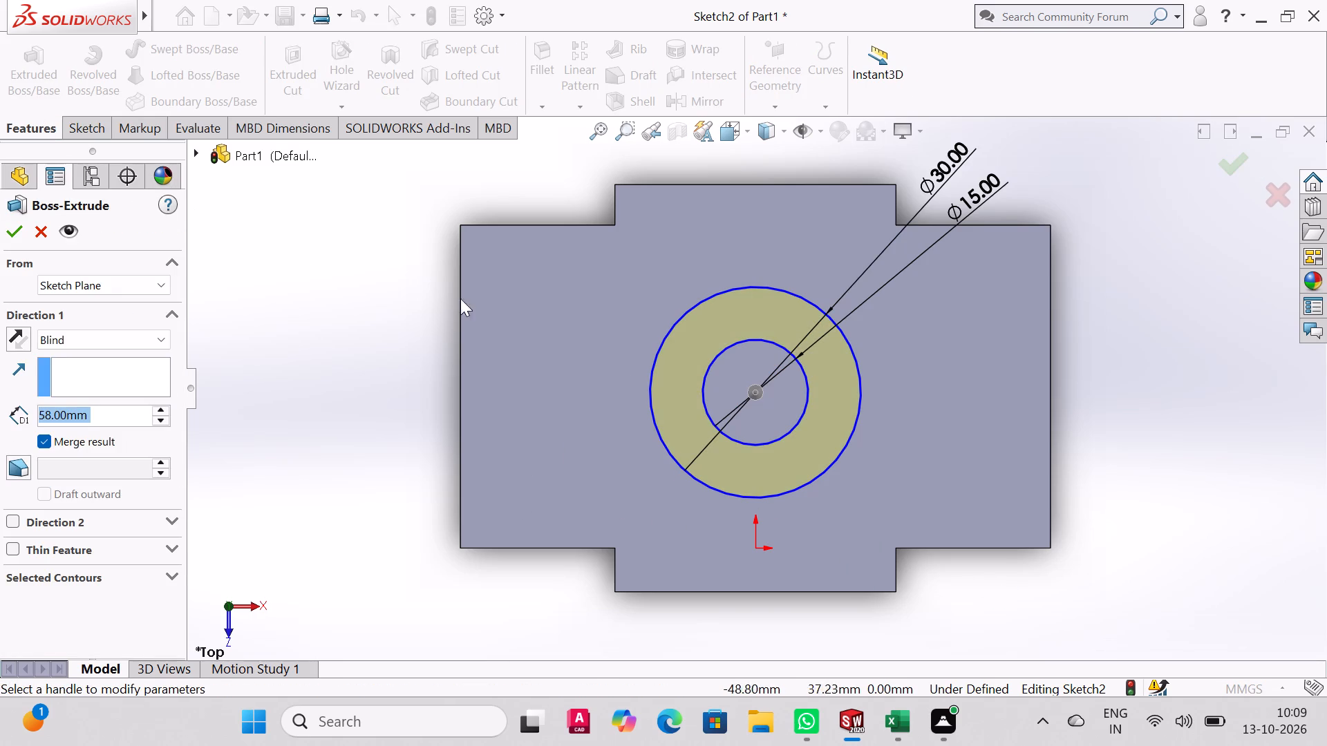
middle_click_drag(793, 557, 865, 392)
middle_click_drag(862, 349, 855, 337)
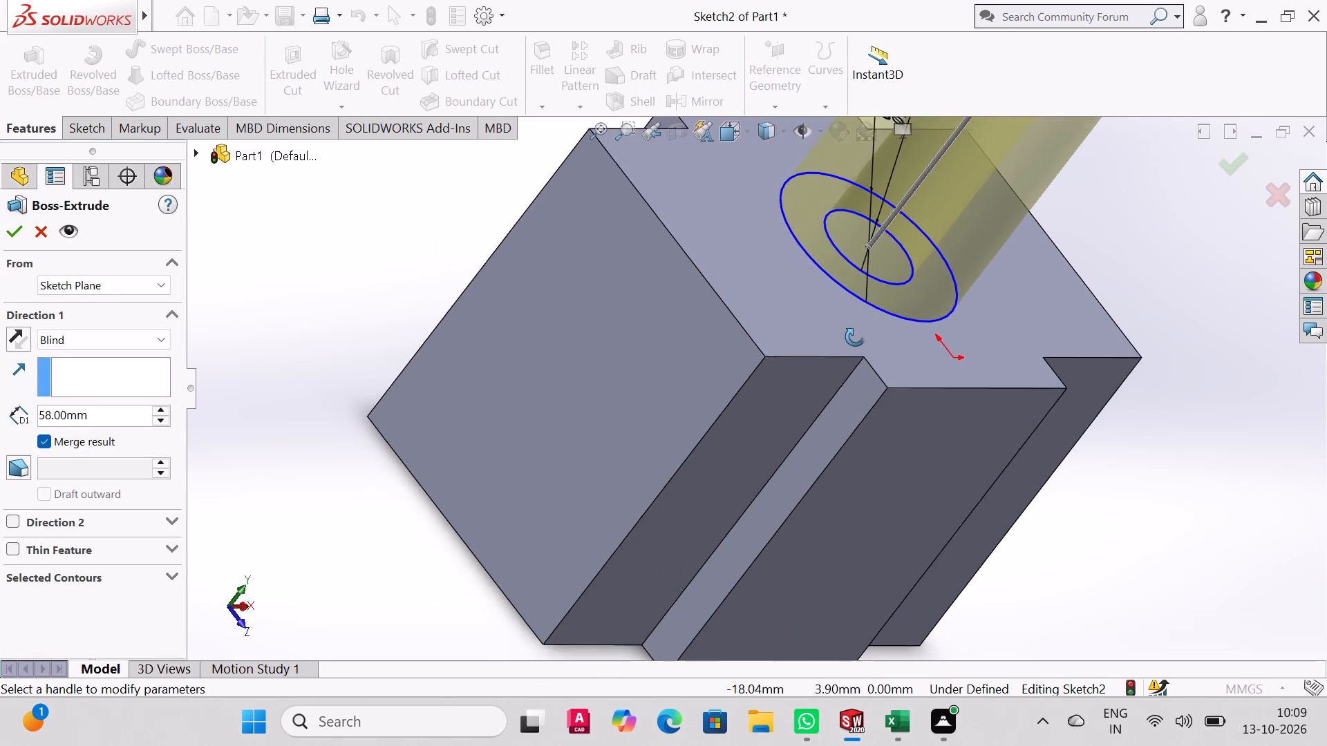
middle_click_drag(855, 337, 854, 337)
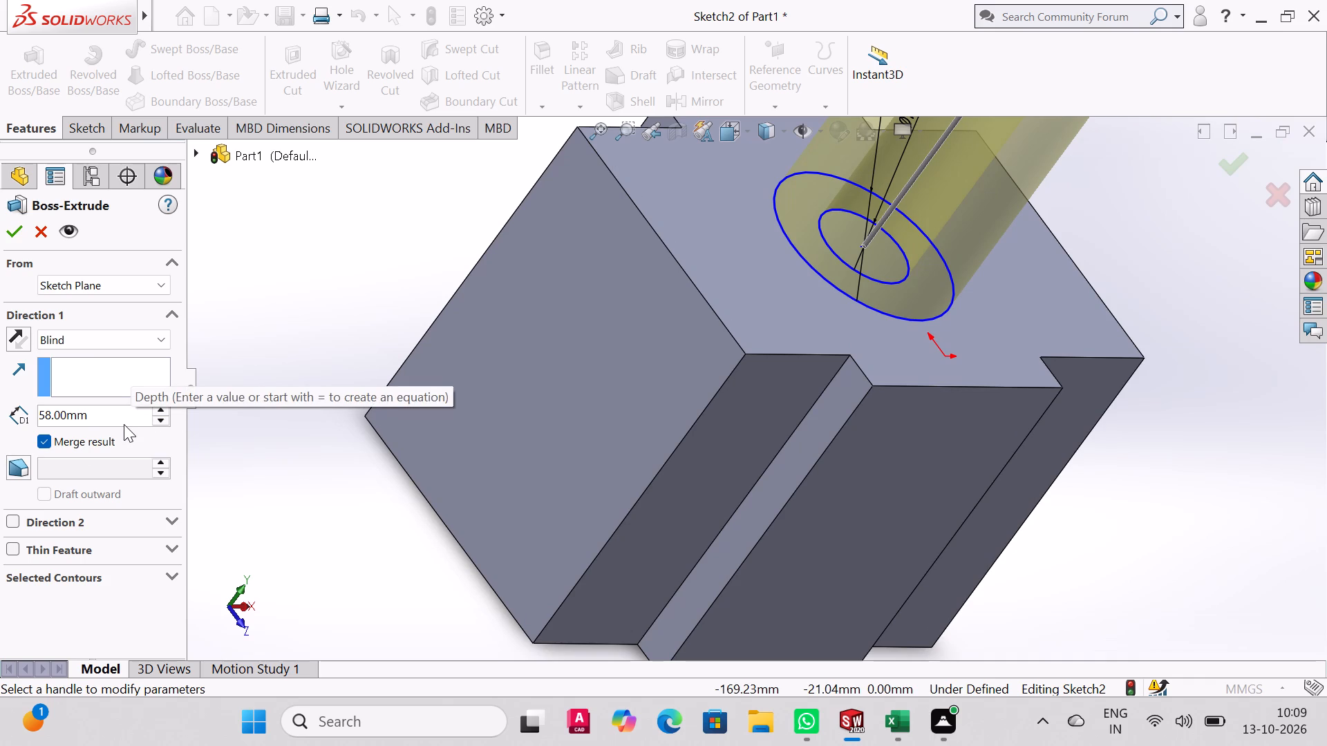
left_click(105, 340)
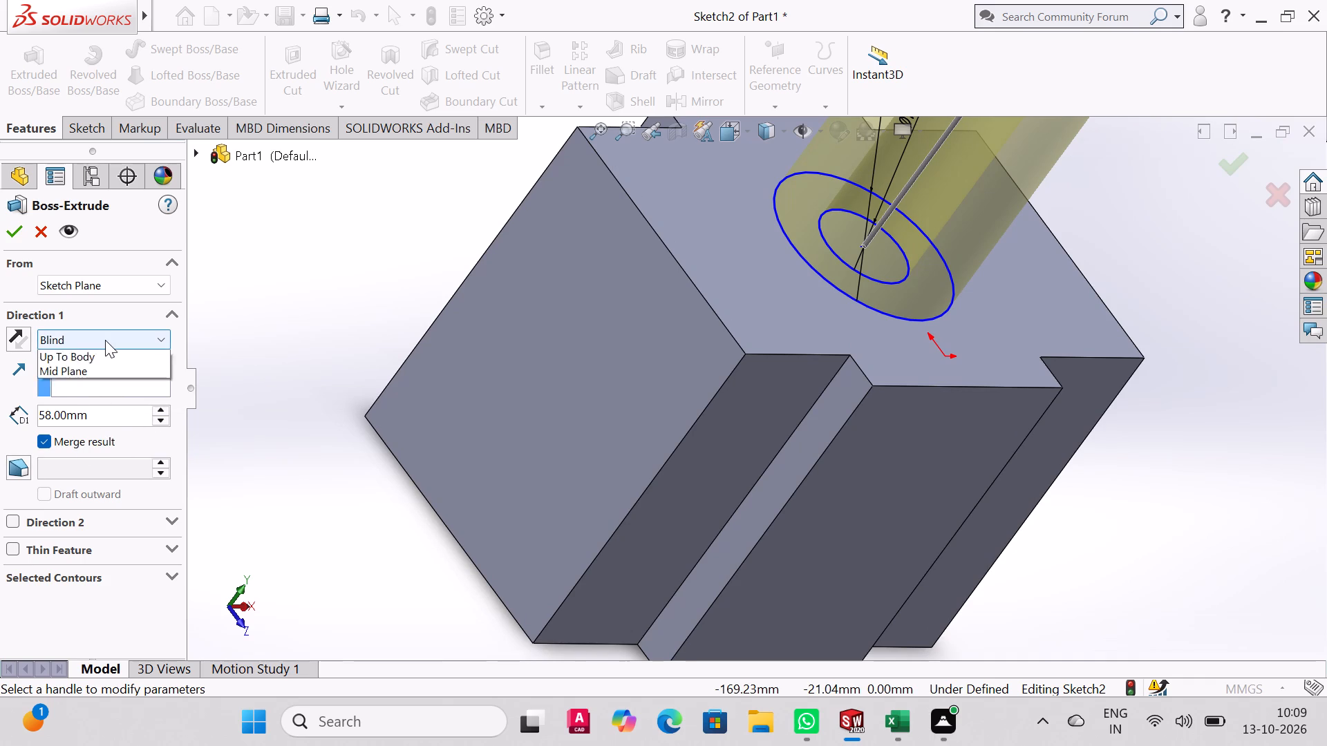
left_click(106, 339)
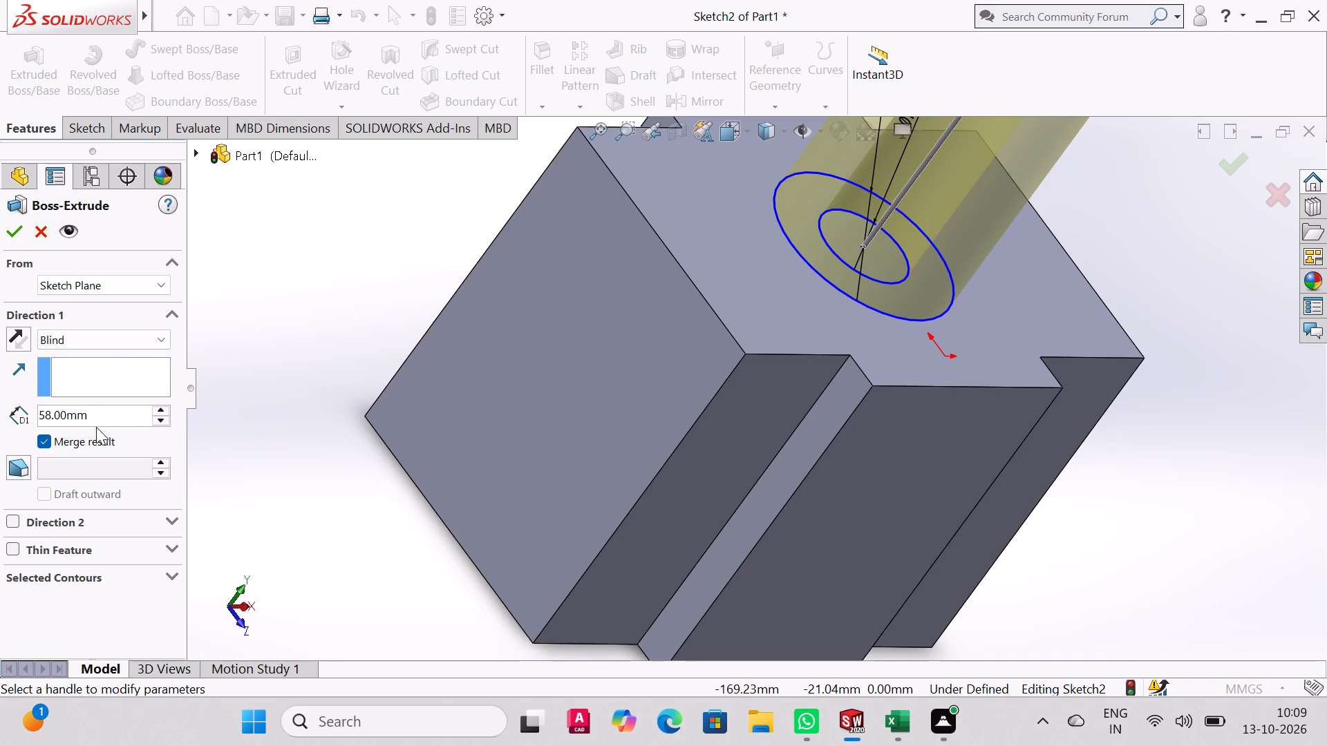
left_click_drag(110, 419, 0, 435)
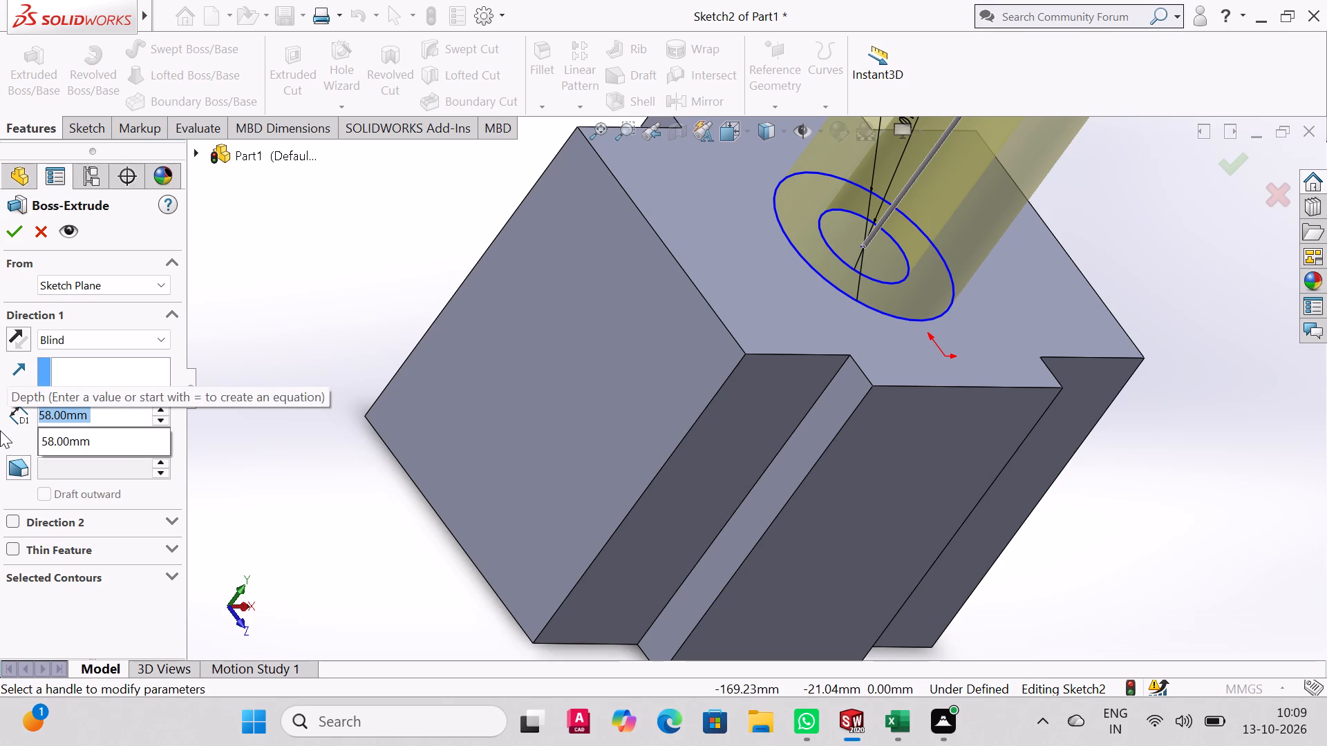
key("8")
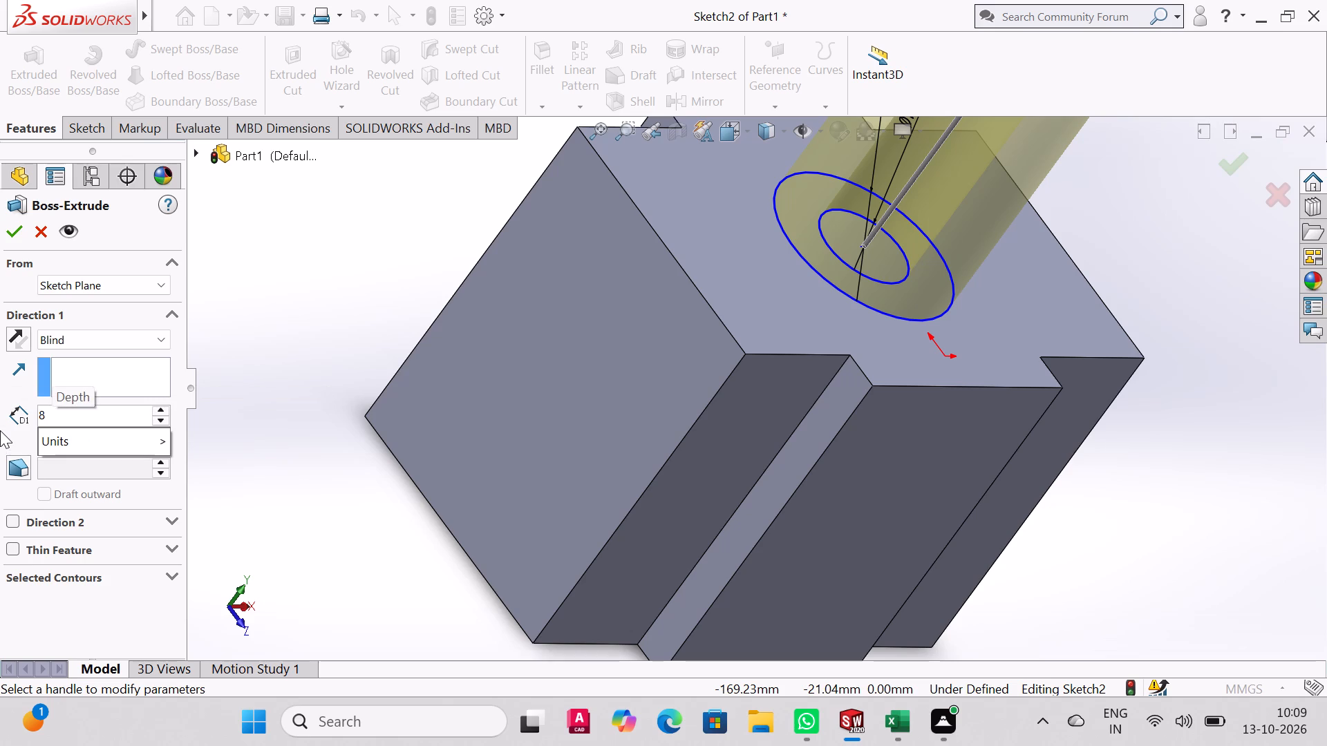
key("Return")
middle_click_drag(1001, 632, 883, 690)
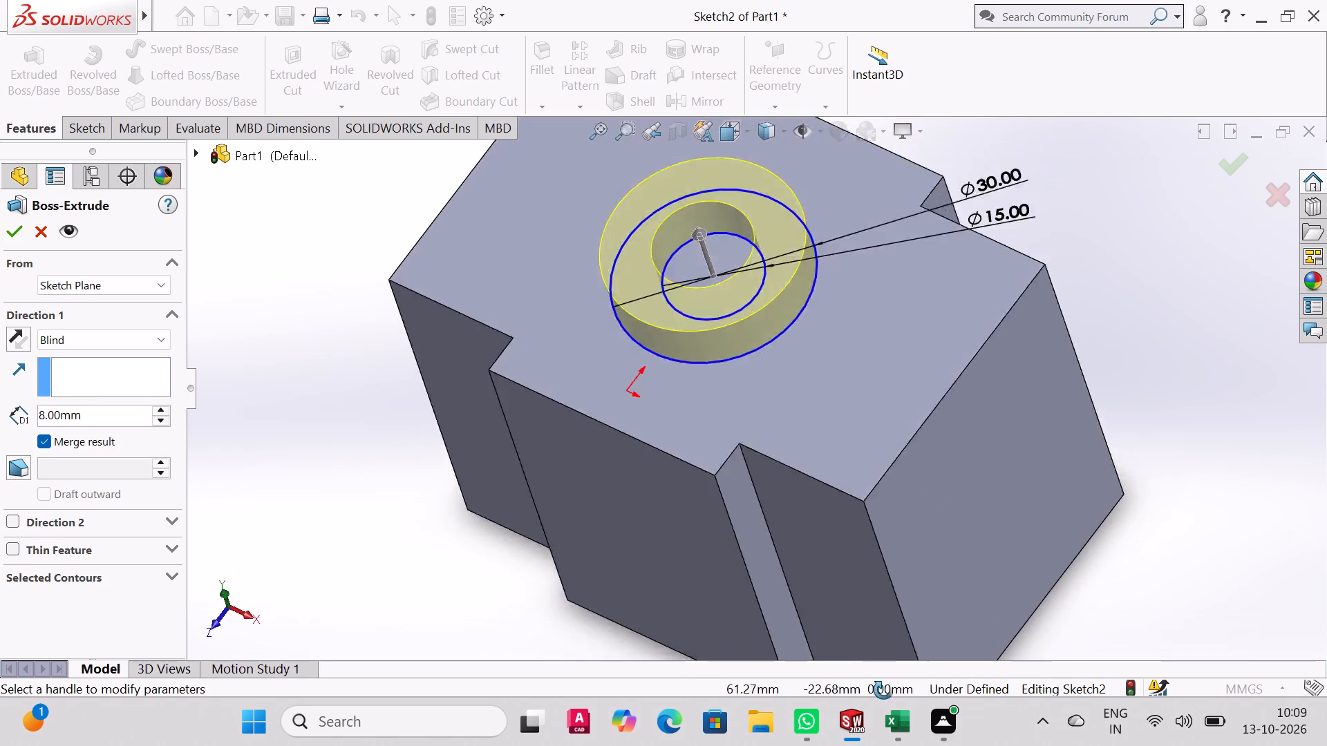
middle_click_drag(883, 690, 877, 688)
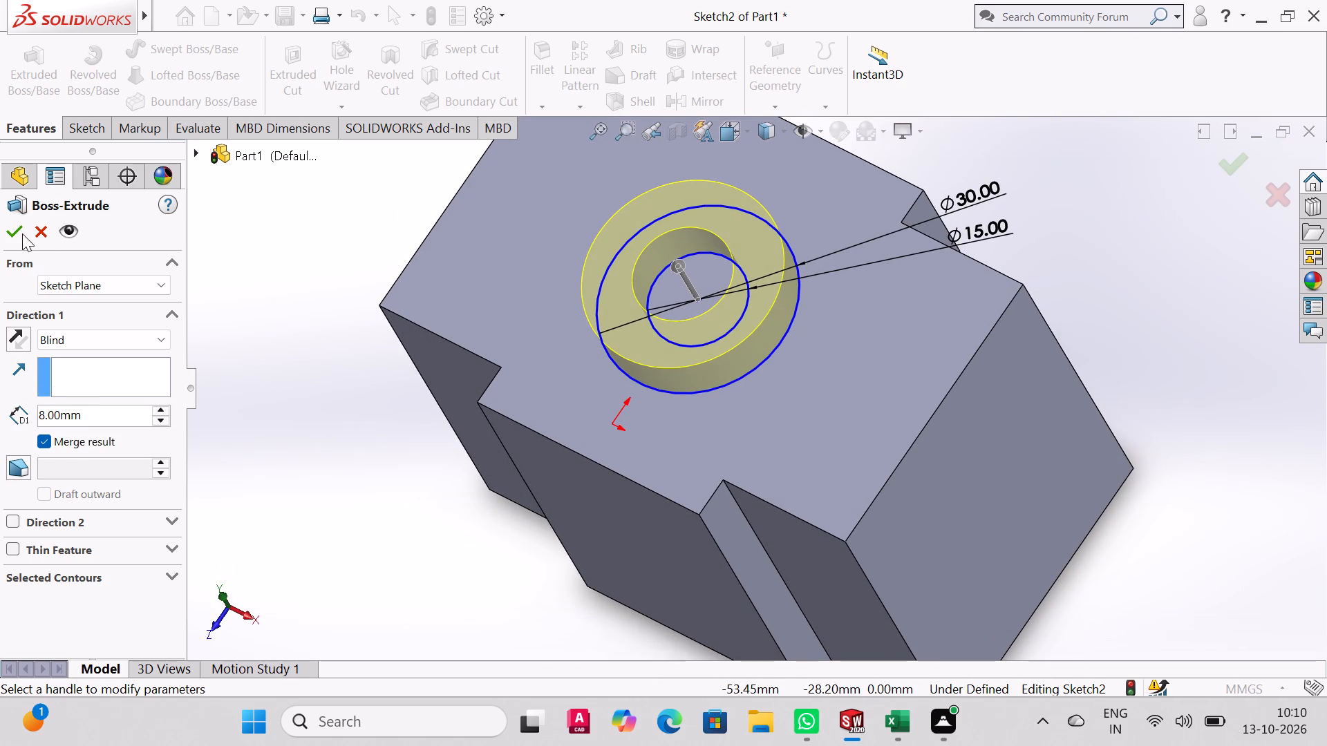
left_click(22, 232)
Edit the cross-shaped base block's extrusion and set its mid-plane depth to 46 mm.
left_click(10, 450)
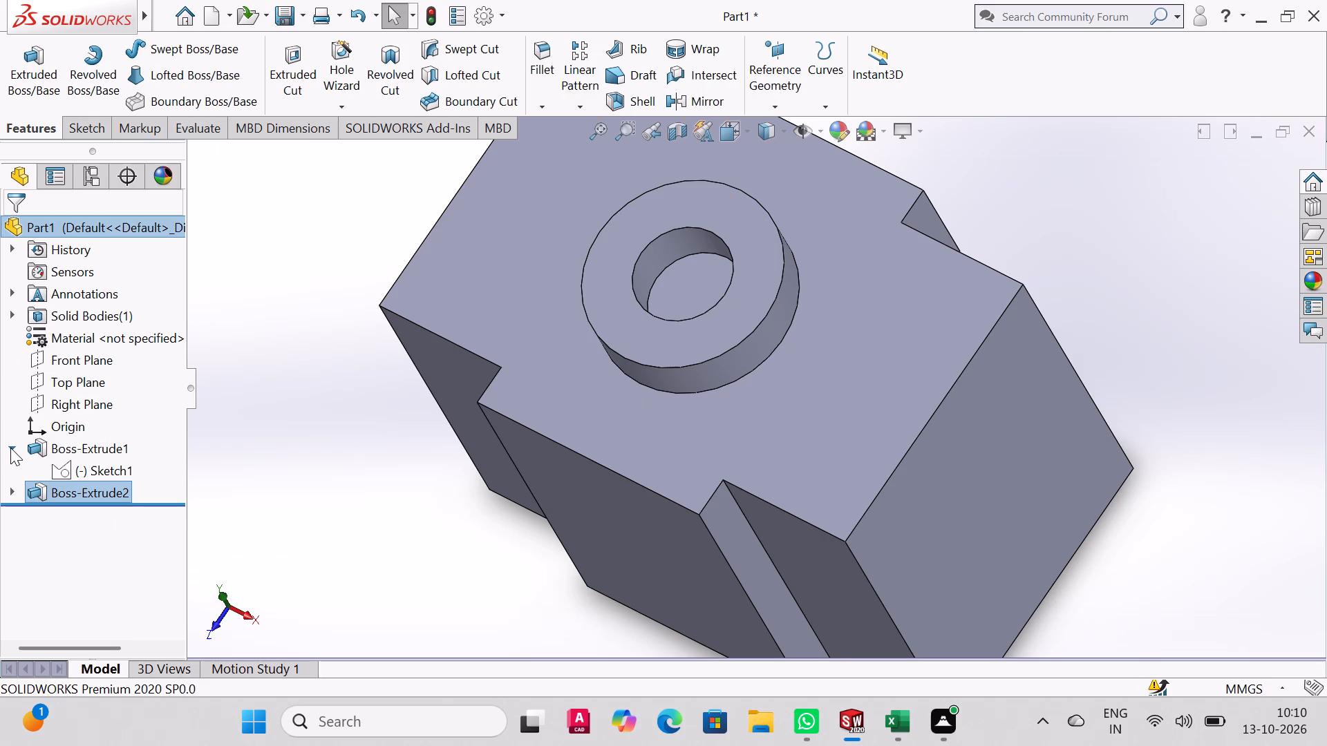
left_click(44, 442)
left_click(55, 398)
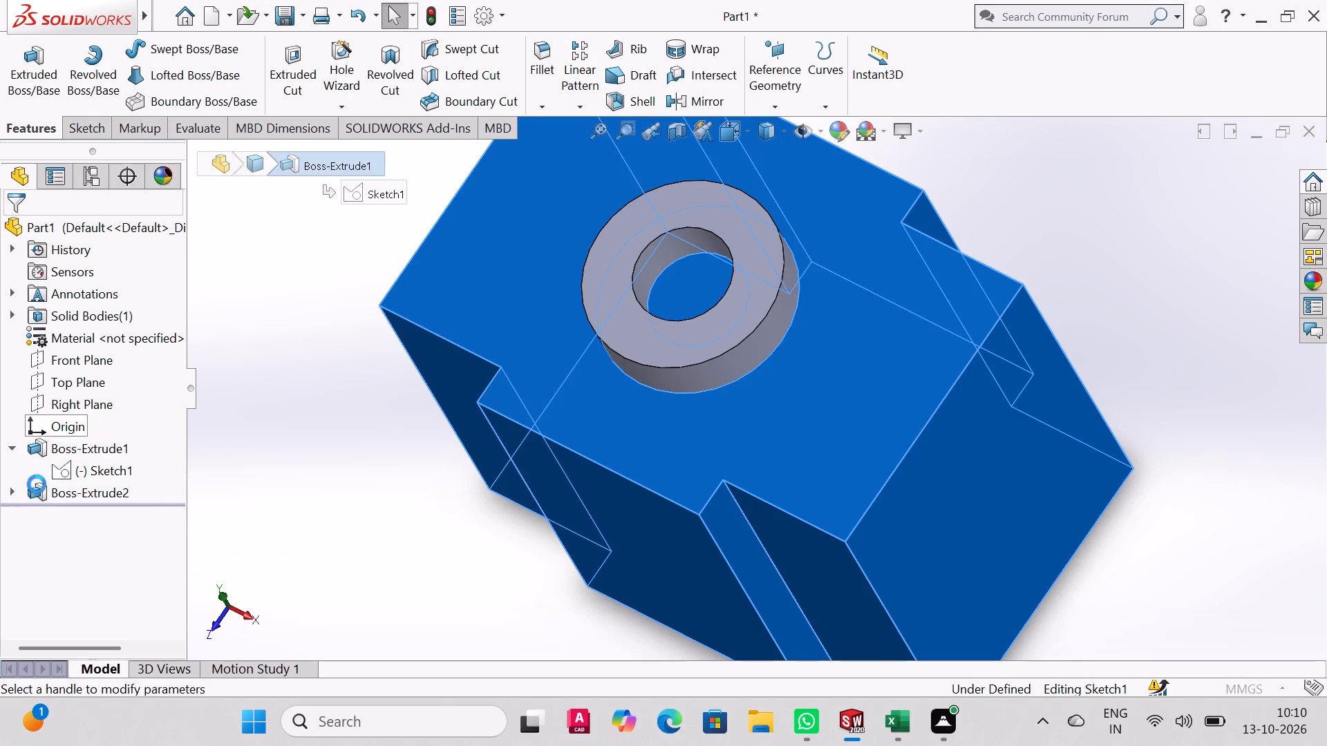
left_click_drag(116, 409, 0, 420)
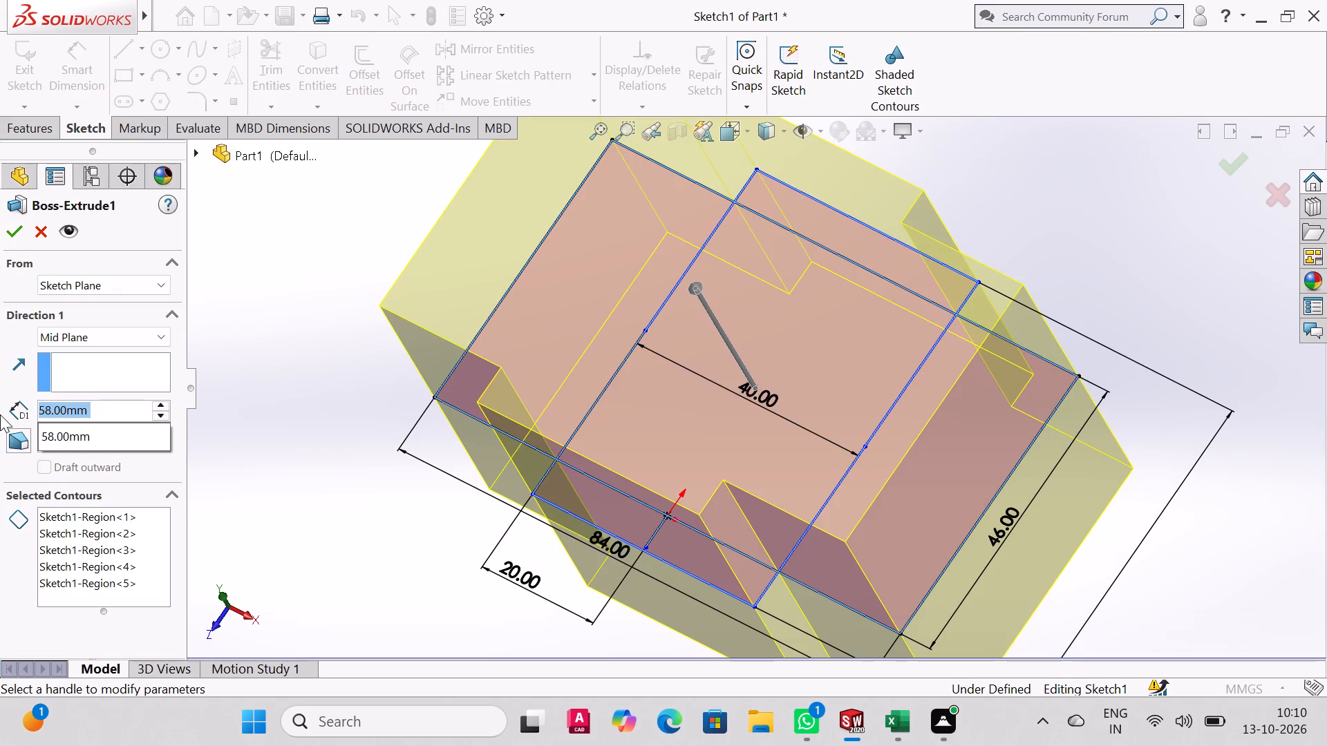
type("46")
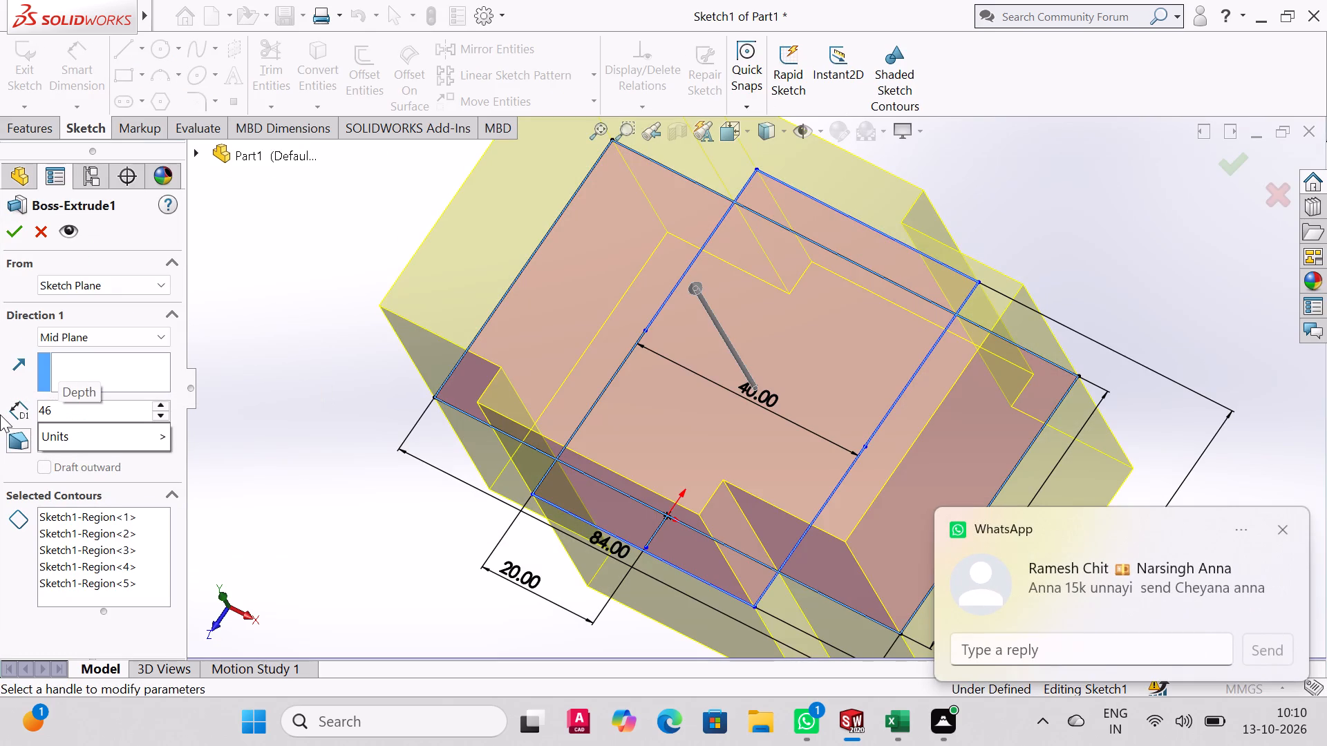
key("Return")
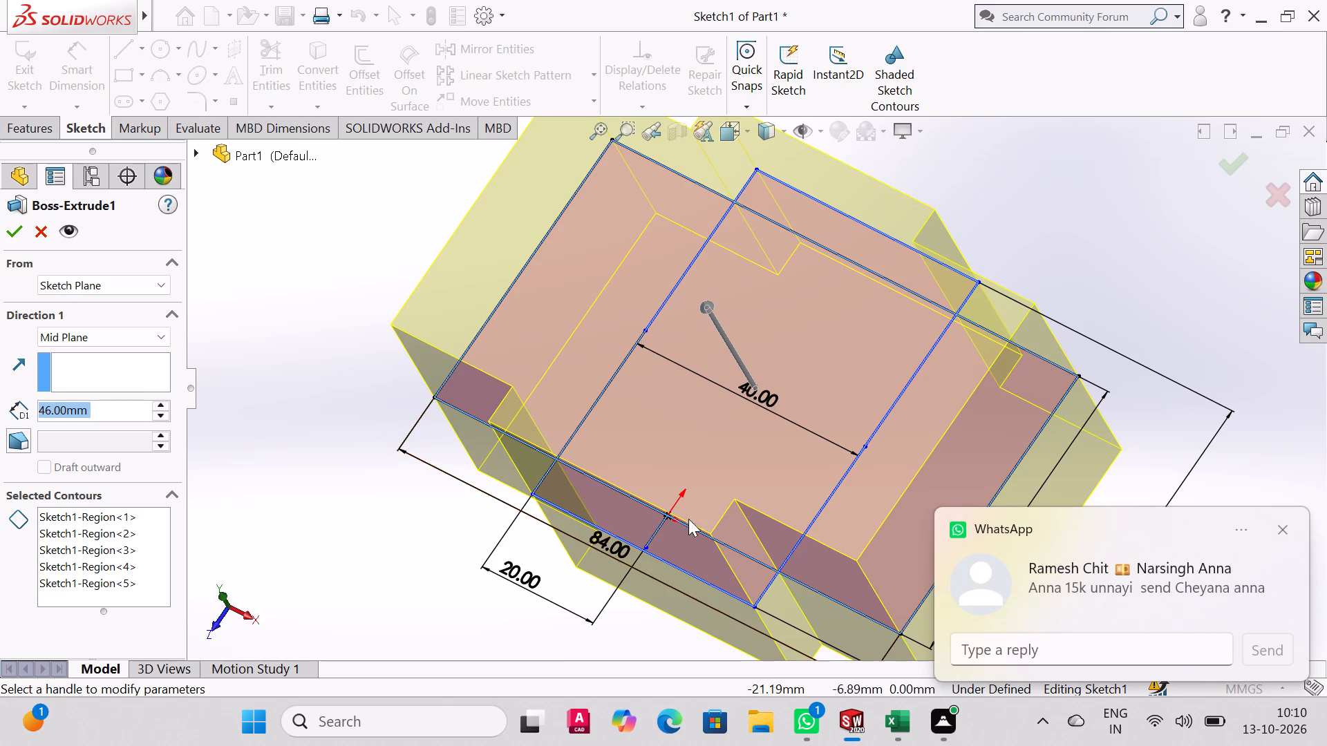
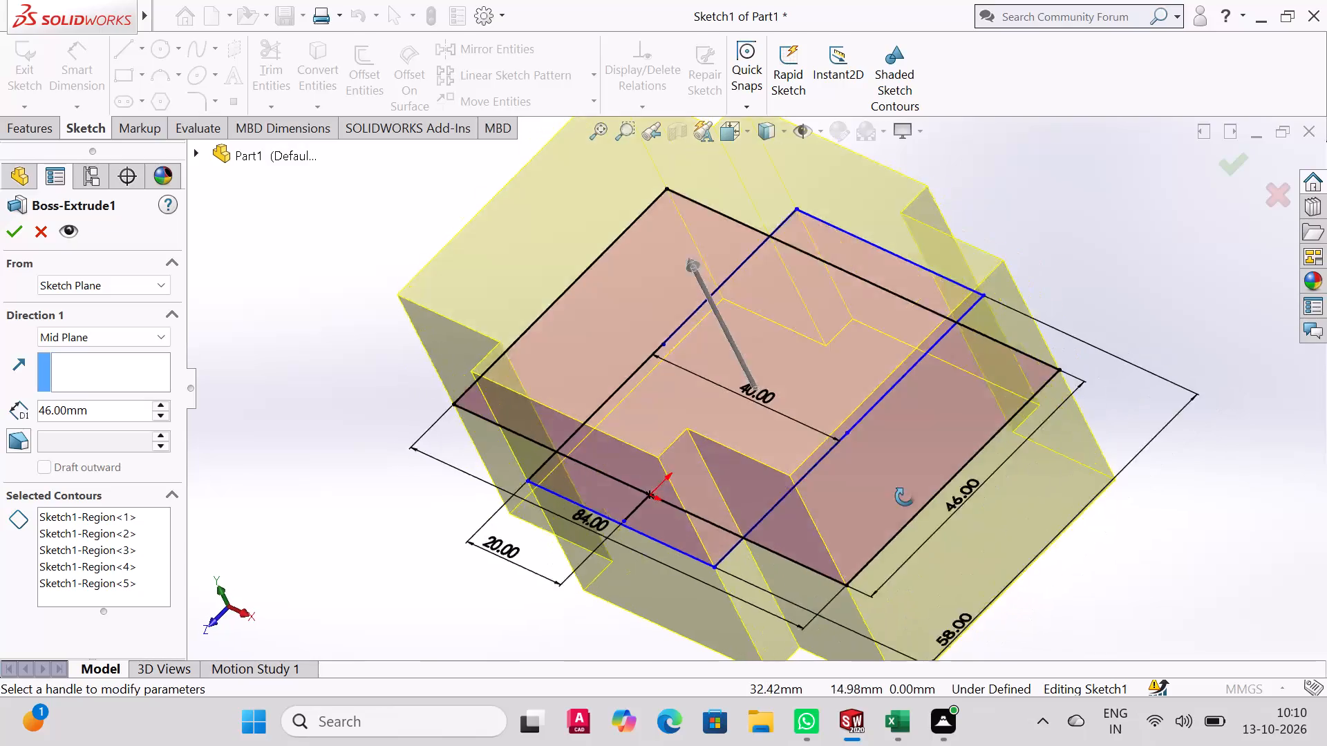
Apply the 46 mm mid-plane depth to the cross-shaped base block's extrusion.
left_click(19, 229)
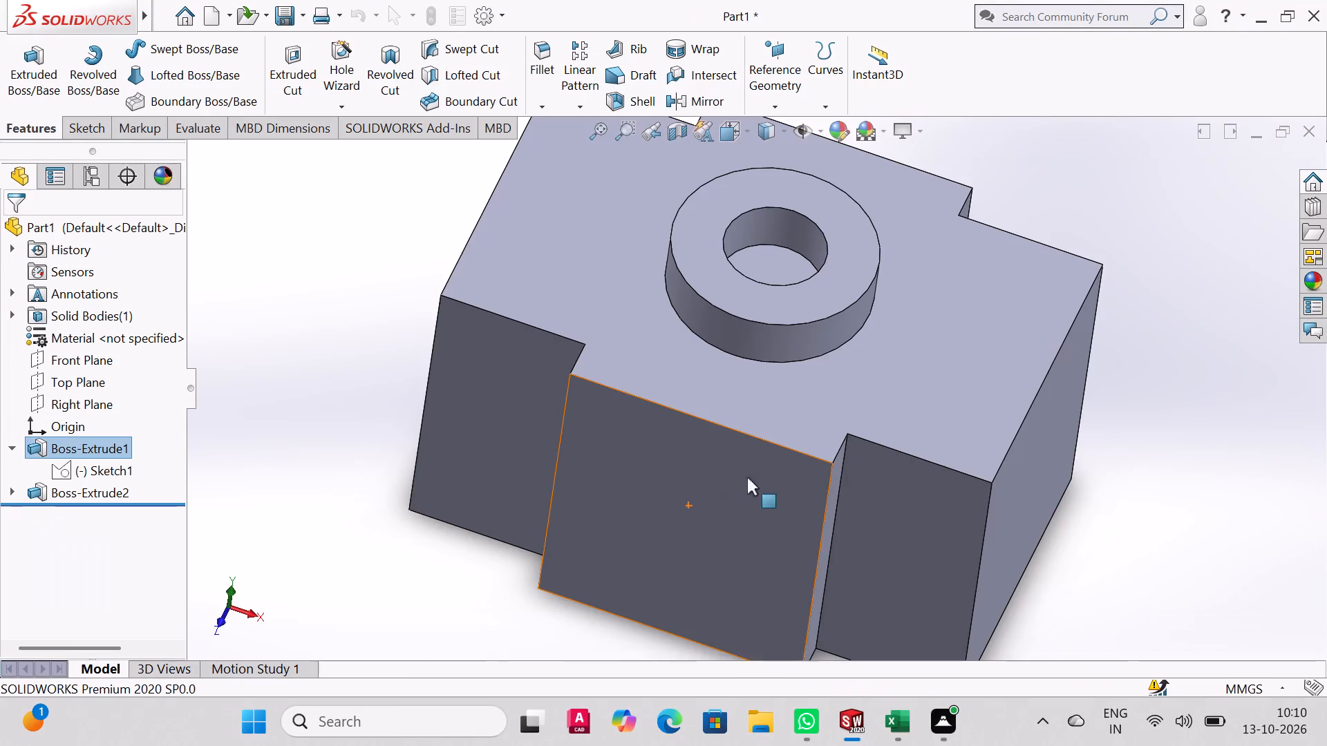
Start a new sketch on the front face of the block's projecting middle section, seen in front view.
middle_click_drag(800, 459, 810, 406)
scroll(801, 442, "up", 4)
scroll(801, 442, "down", 3)
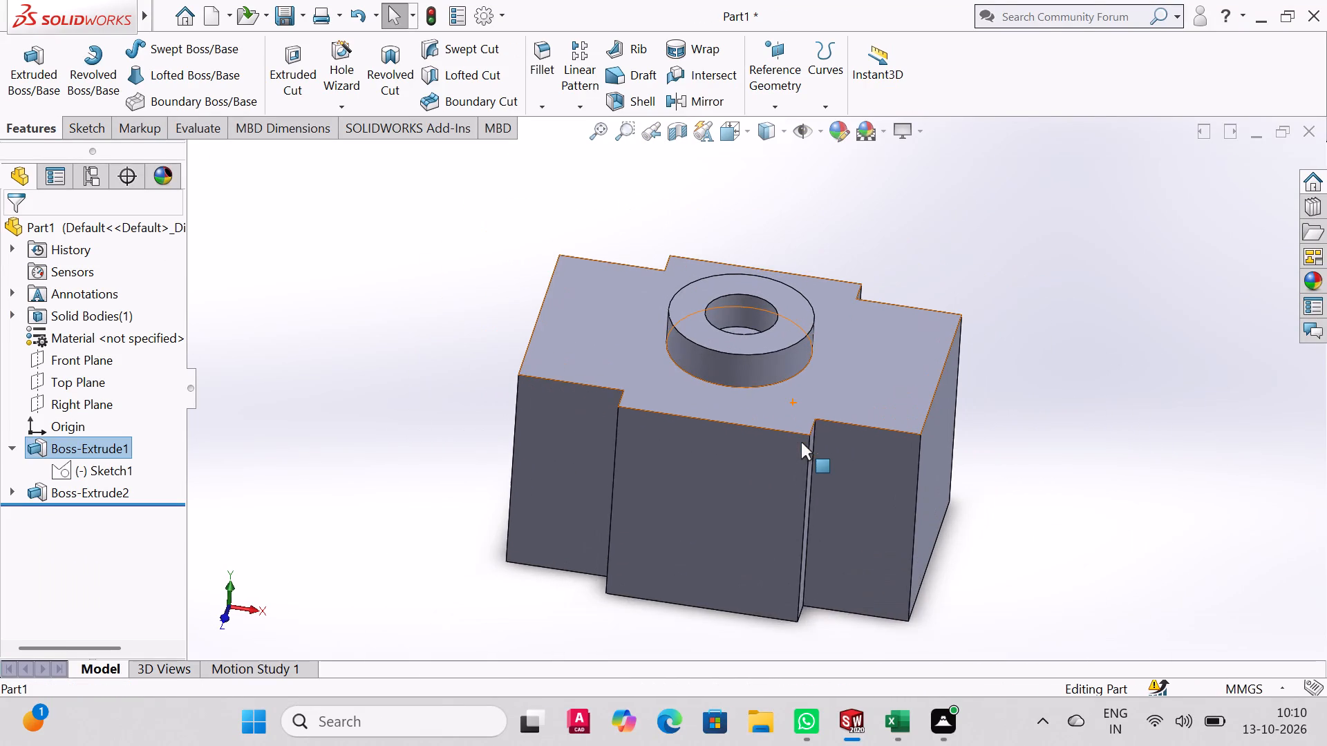
middle_click_drag(820, 492, 822, 546)
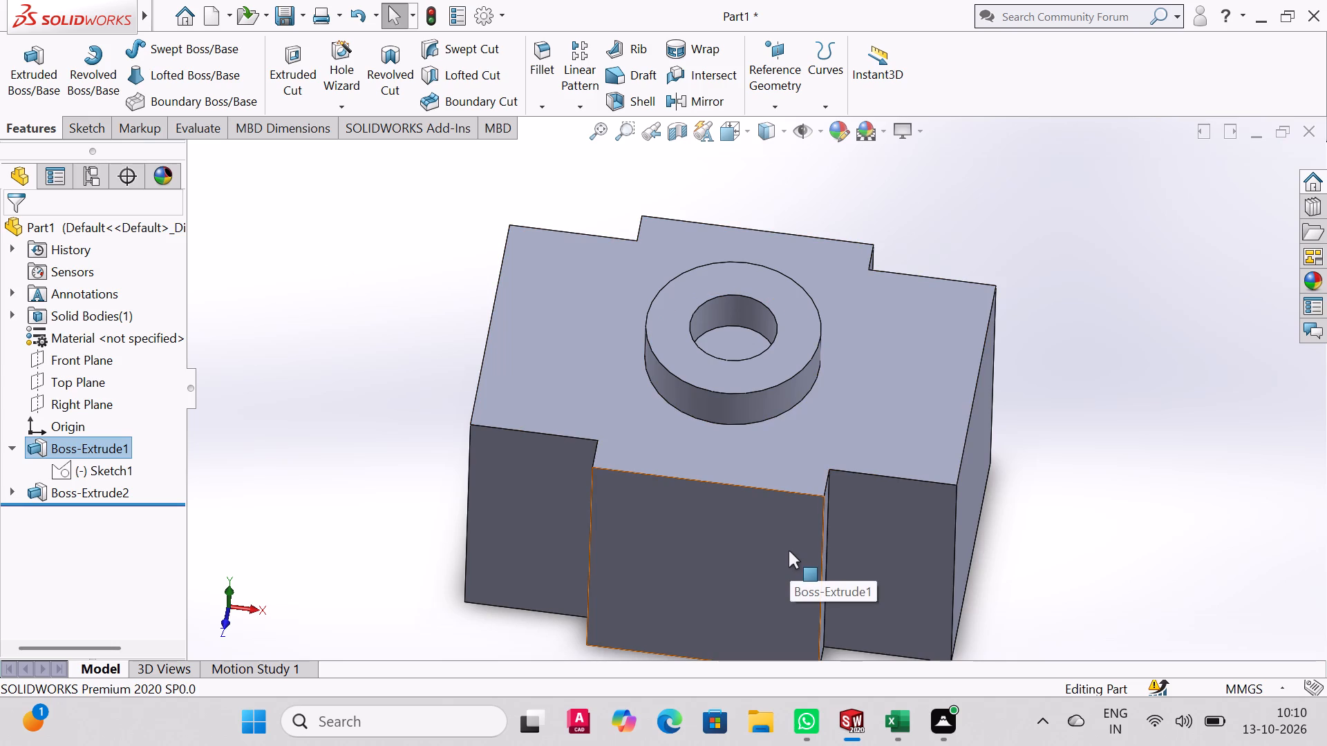
key("ctrl+1")
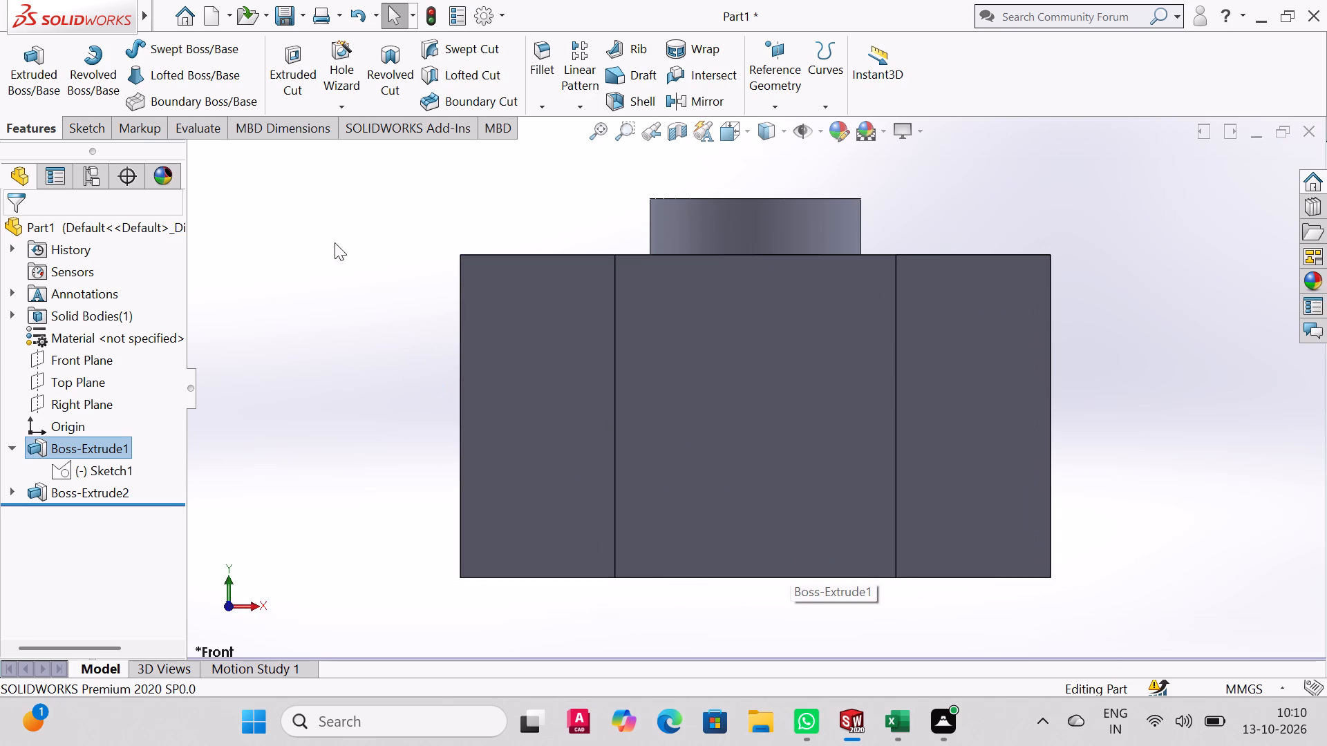
left_click(97, 126)
left_click(127, 47)
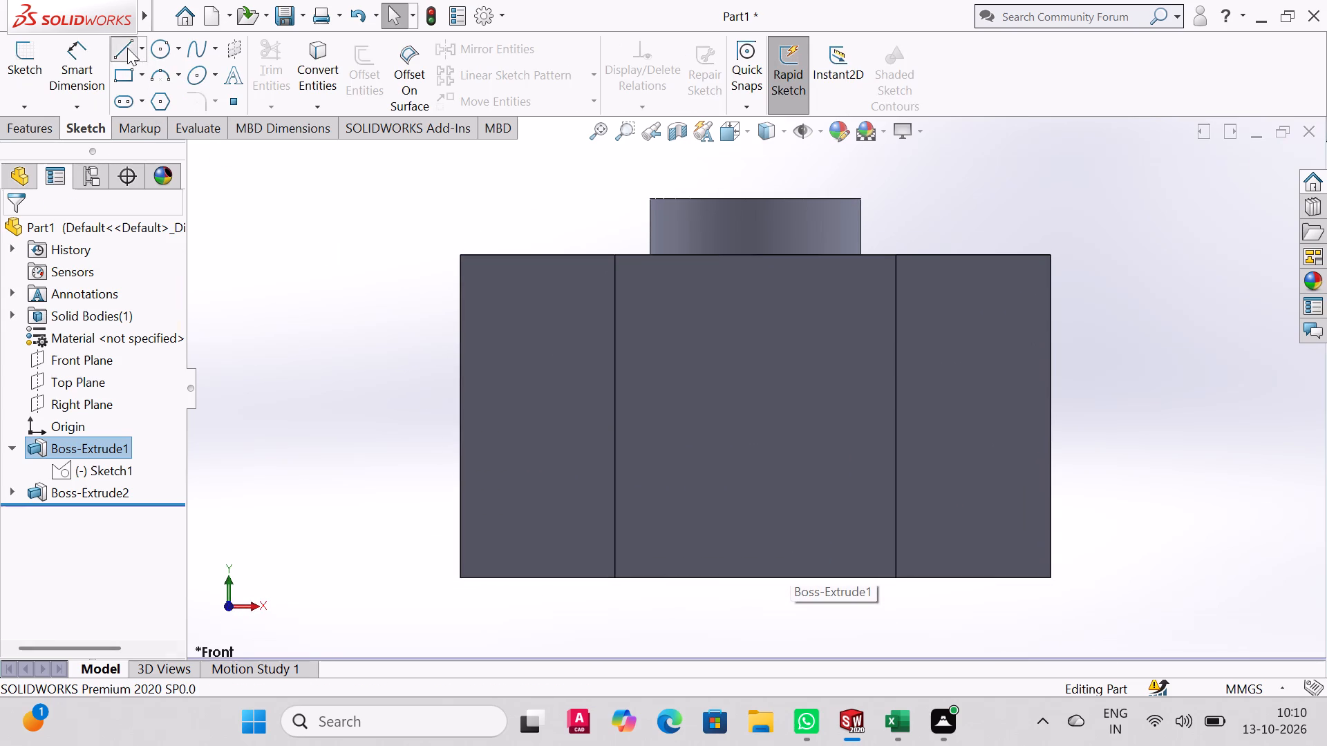
middle_click_drag(755, 426, 753, 458)
left_click(738, 371)
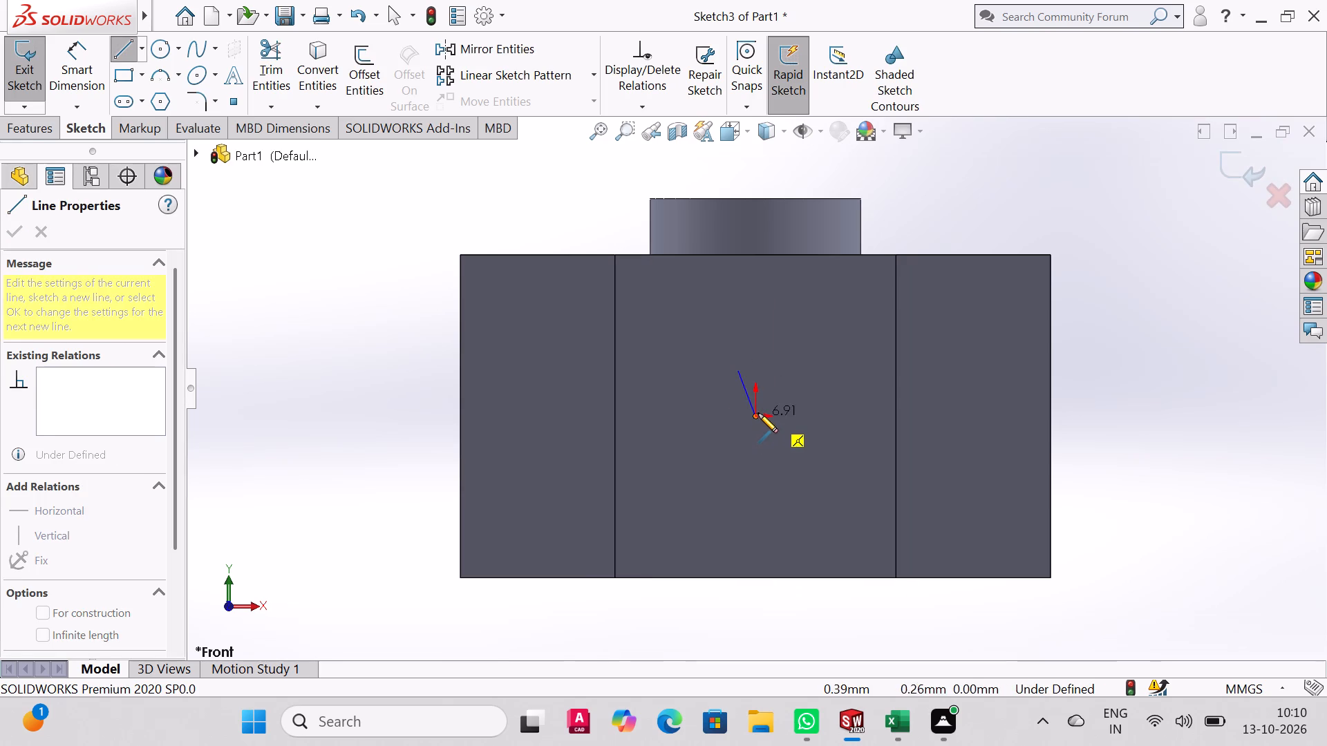
key("Escape")
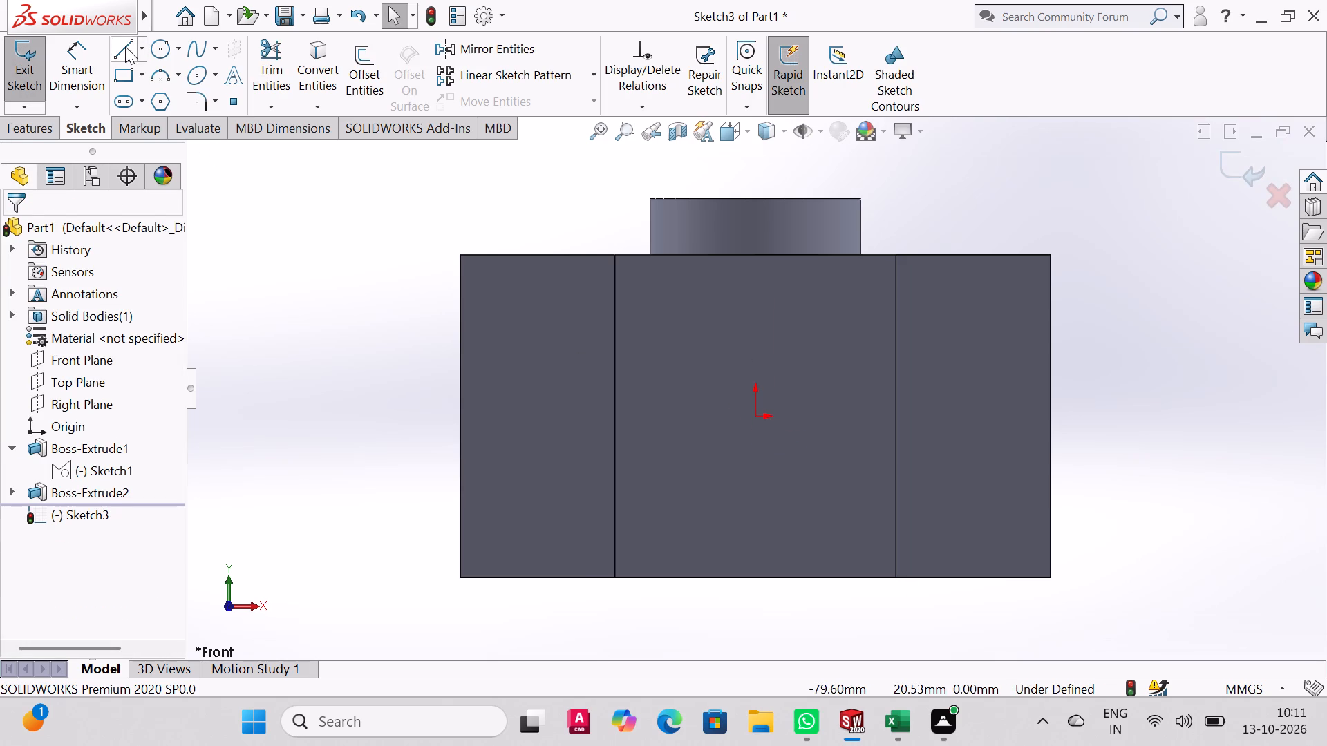
Sketch a center rectangle centred on the origin on the block's front face.
left_click(127, 46)
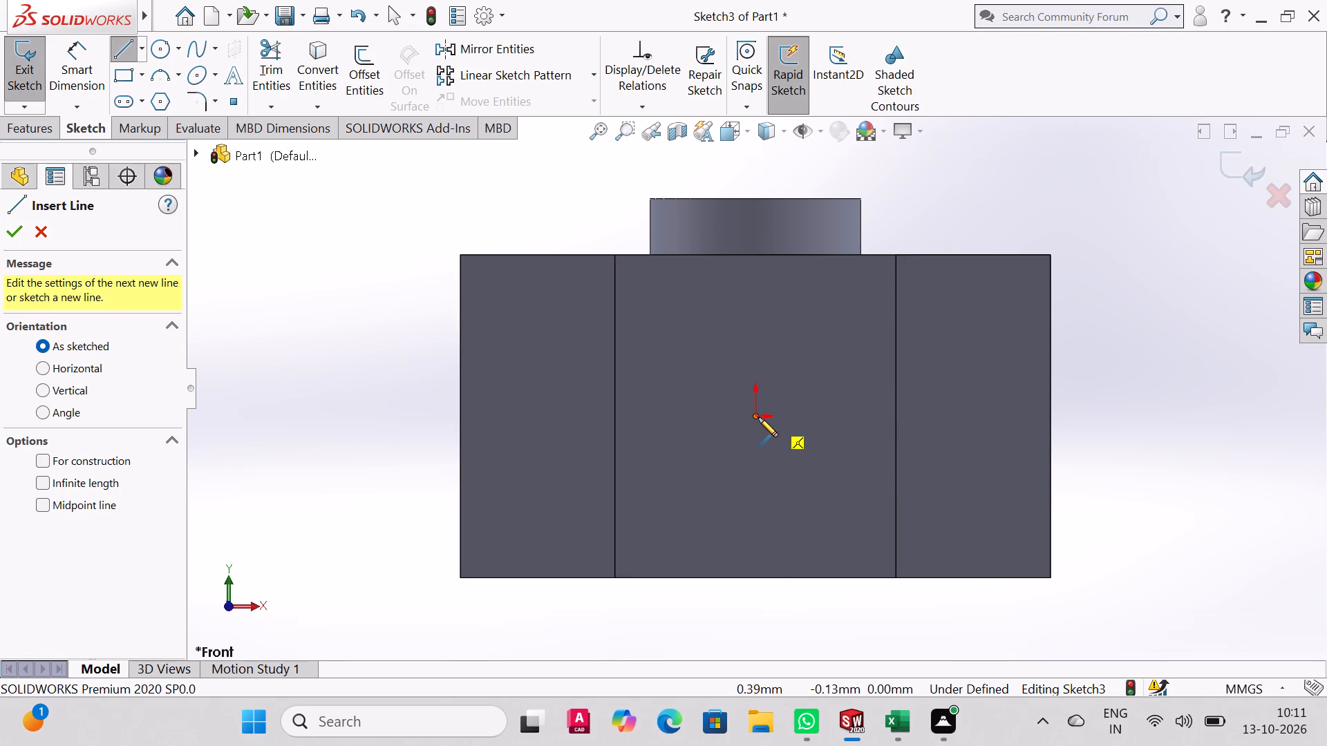
left_click(140, 77)
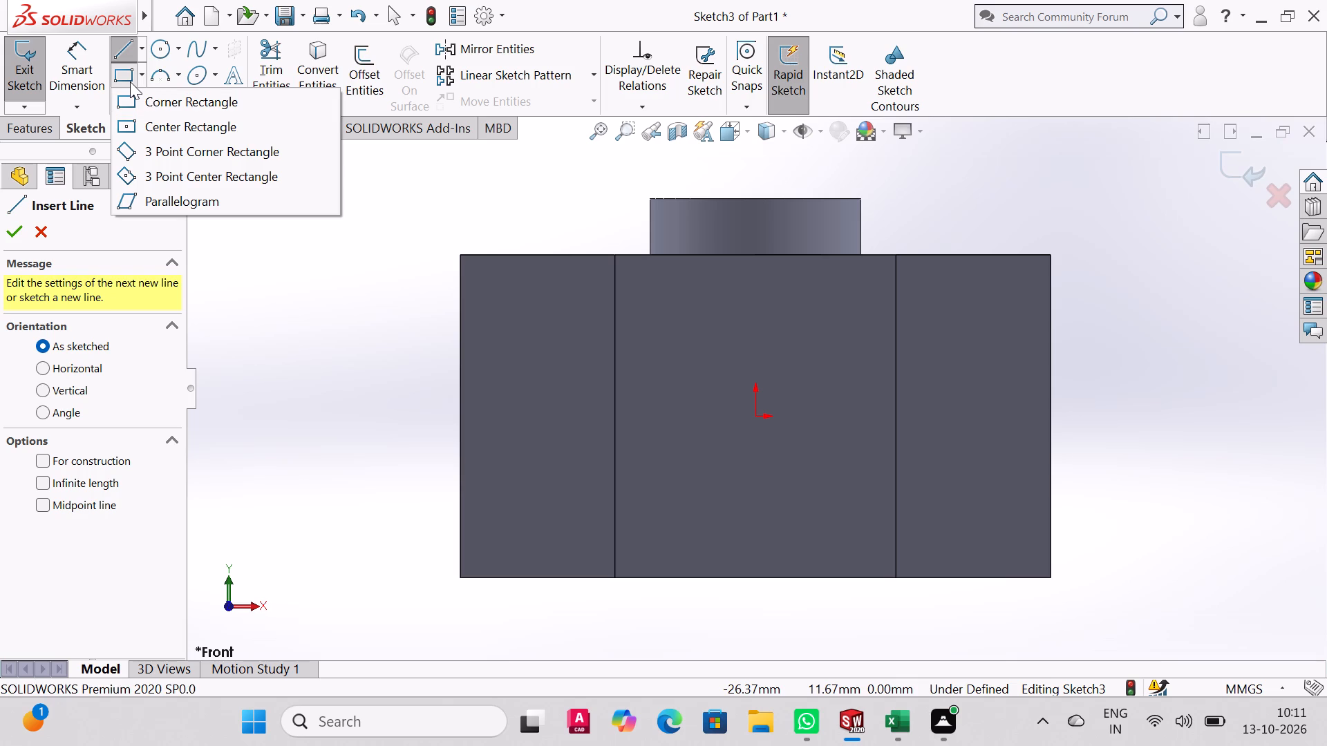
left_click(165, 129)
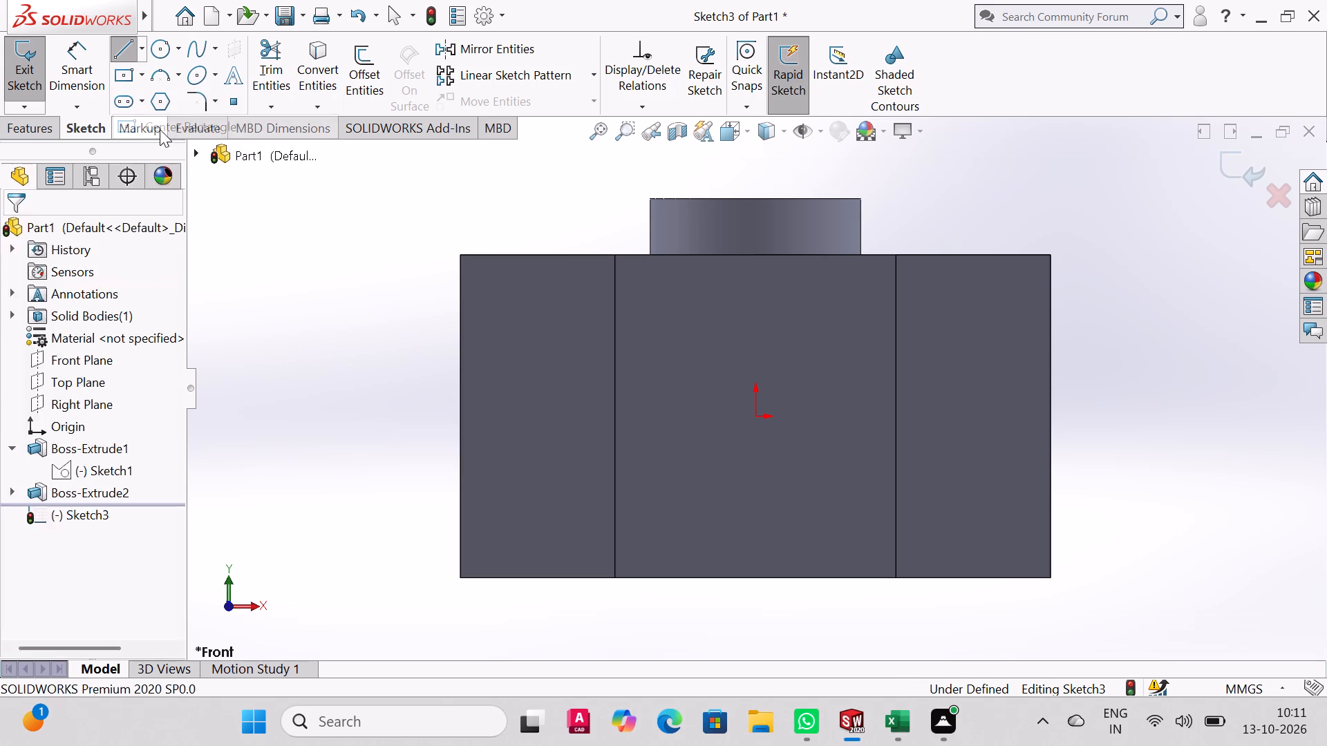
left_click(753, 417)
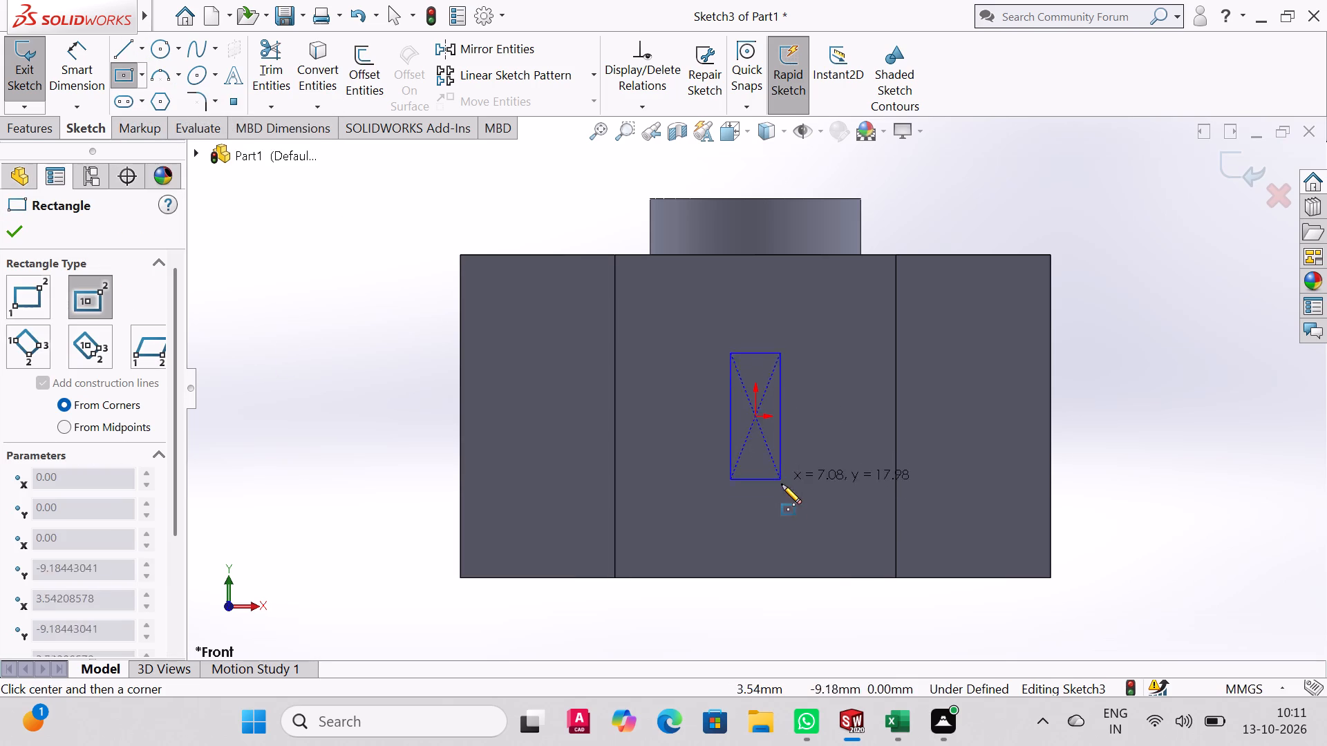
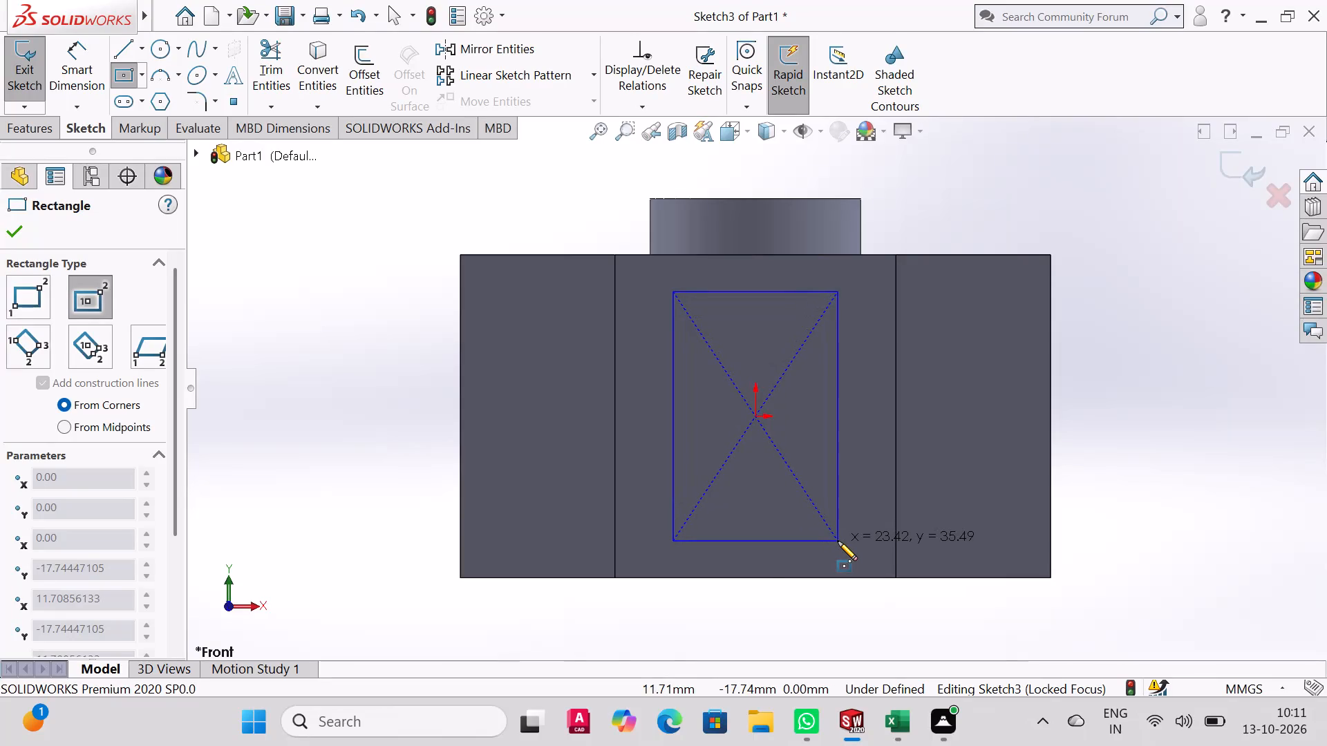
Finish the origin-centred rectangle on the front face at about 23.4 mm wide and 35.7 mm high.
left_click(838, 542)
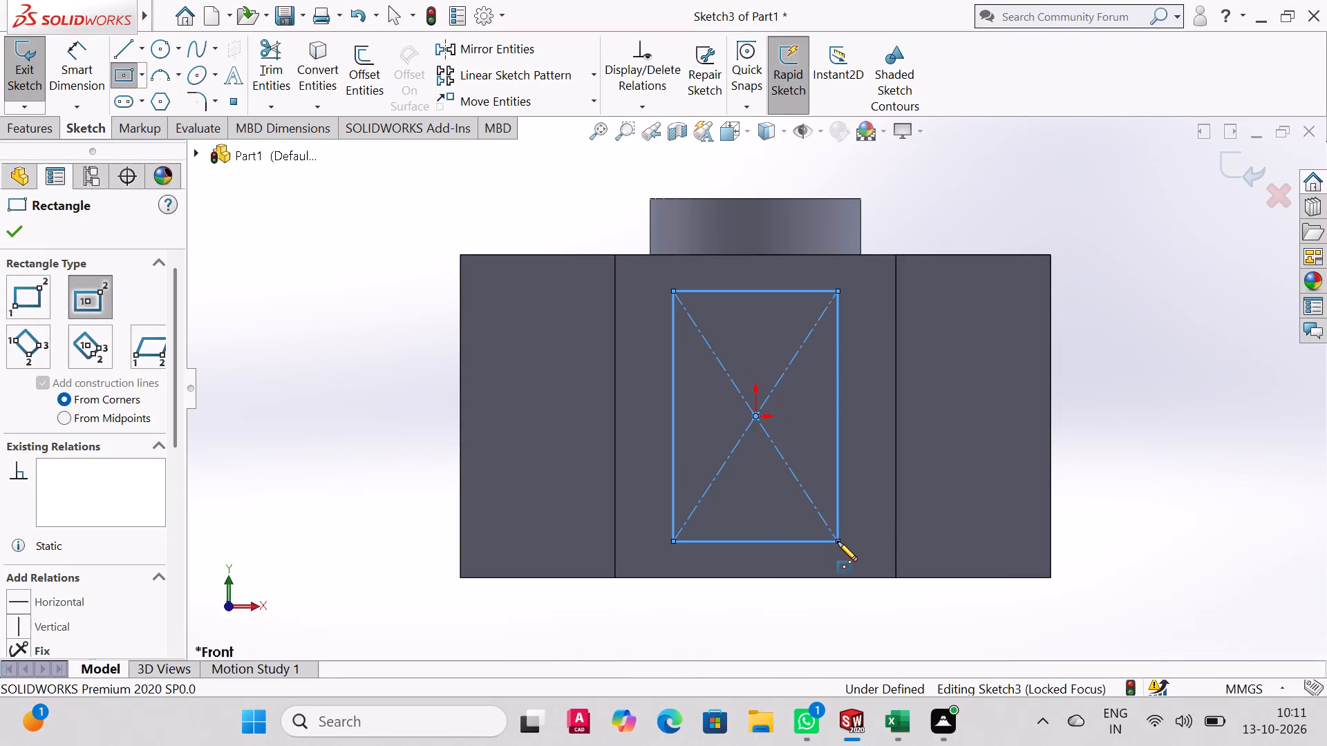
left_click(11, 231)
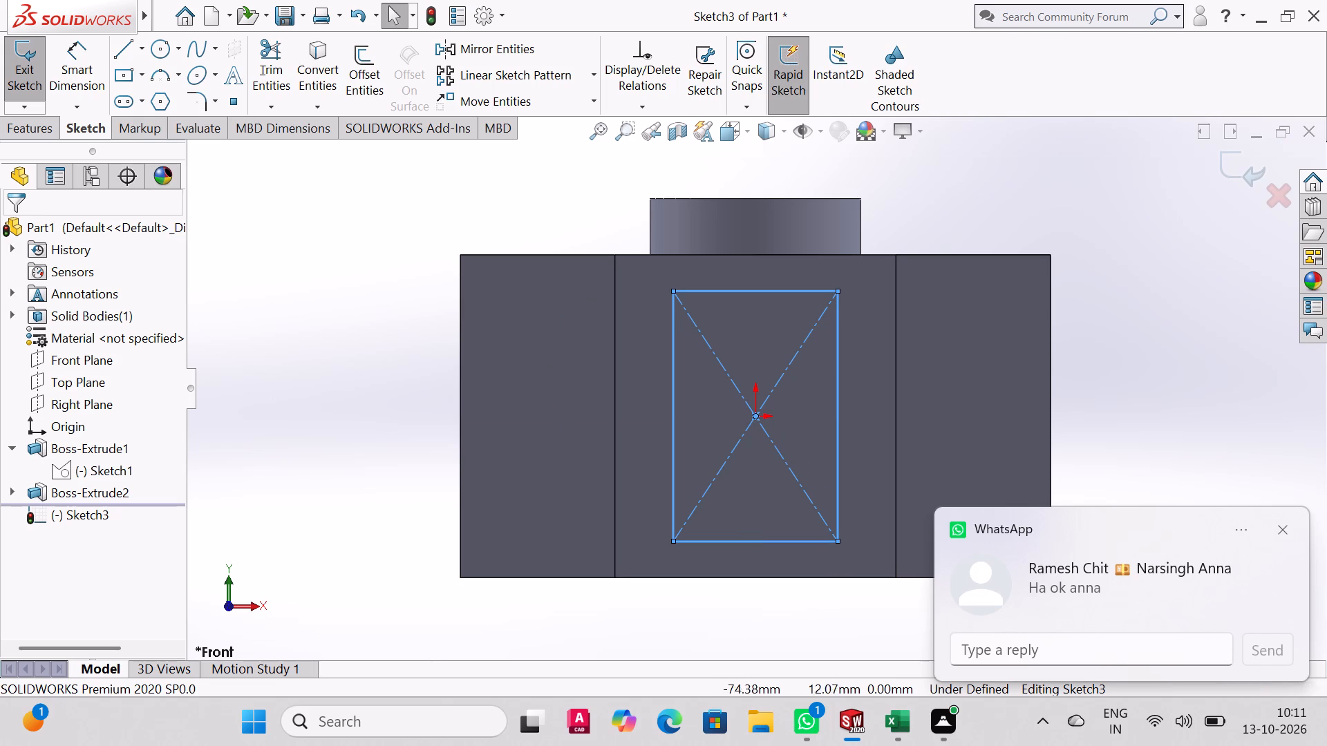
Dimension the rectangle's width between its two vertical sides as 24 mm.
left_click(120, 59)
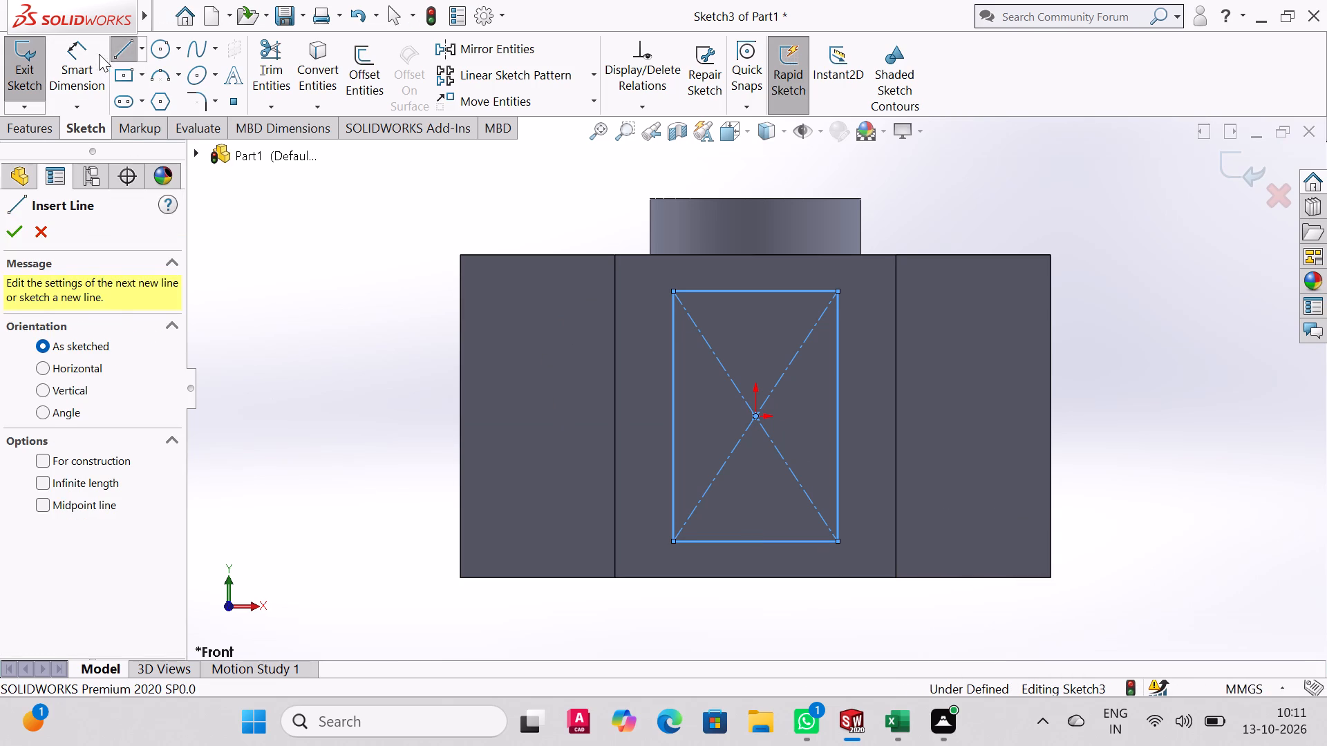
left_click(90, 54)
left_click(675, 405)
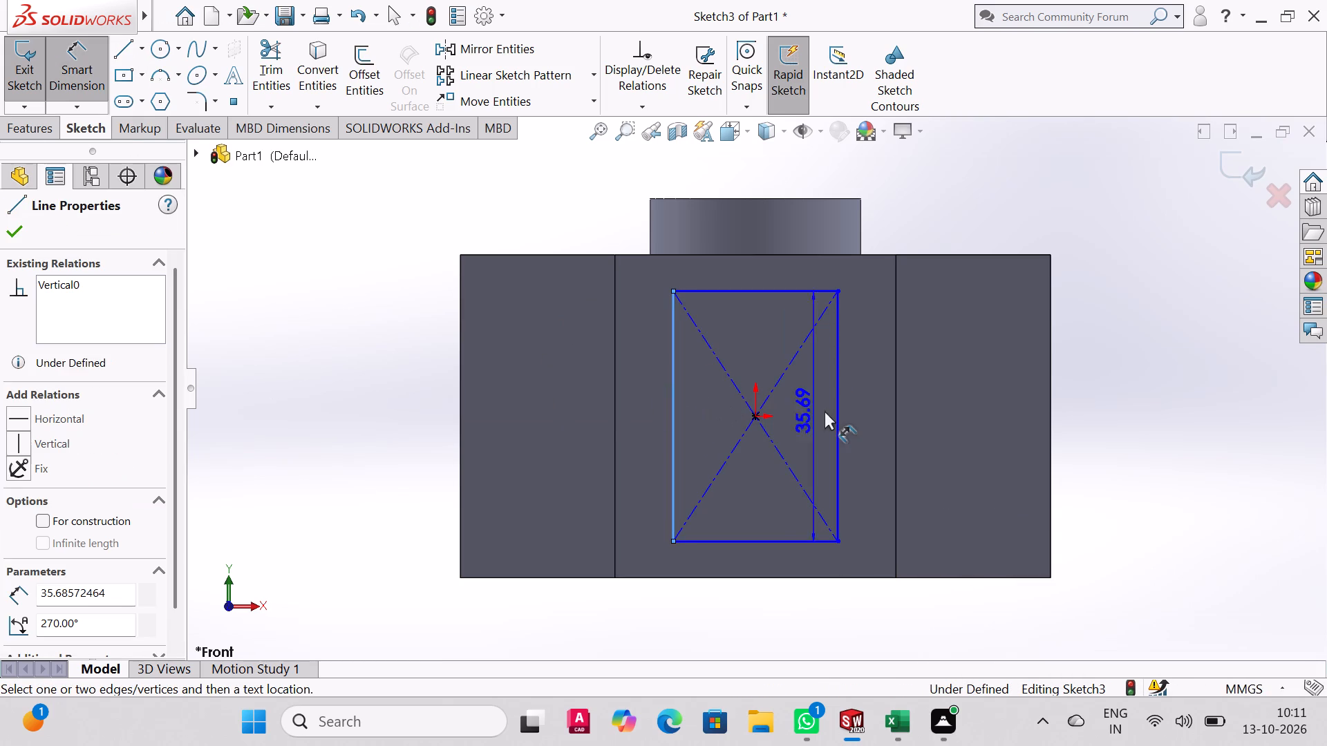
left_click(837, 408)
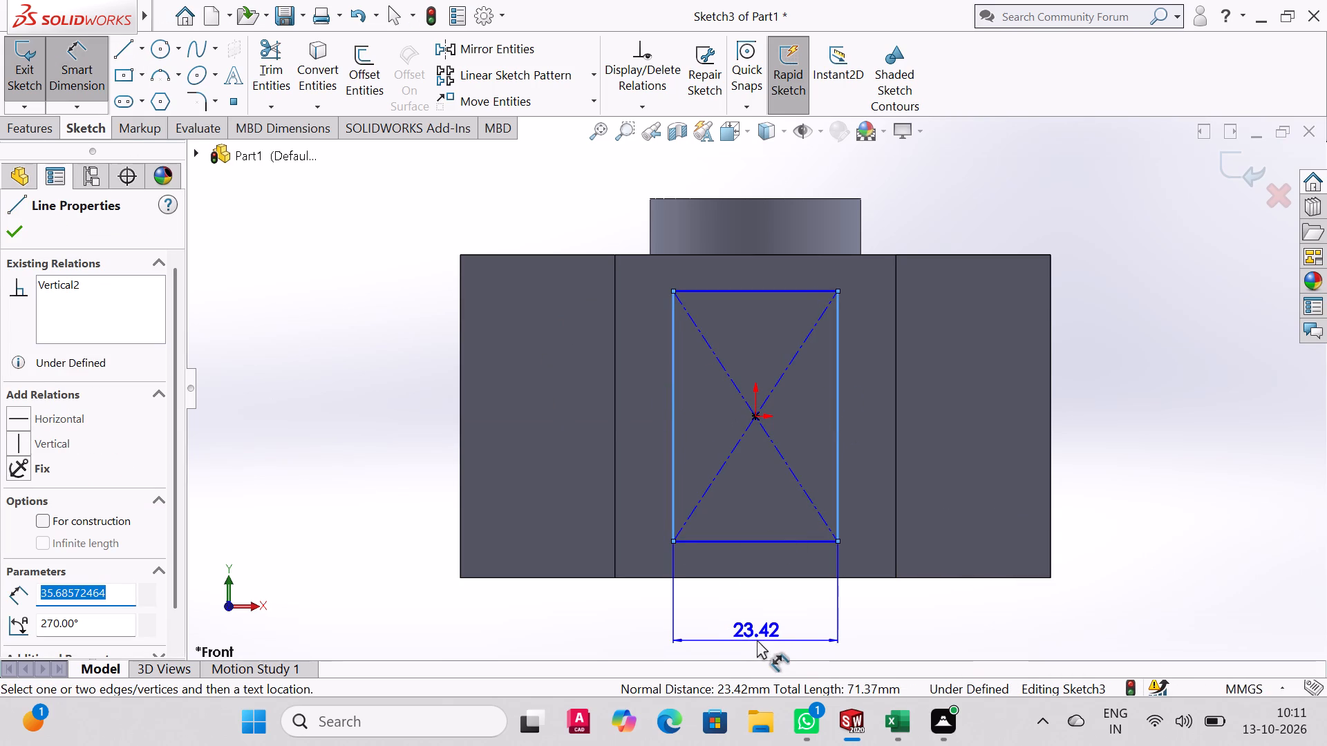
left_click(757, 639)
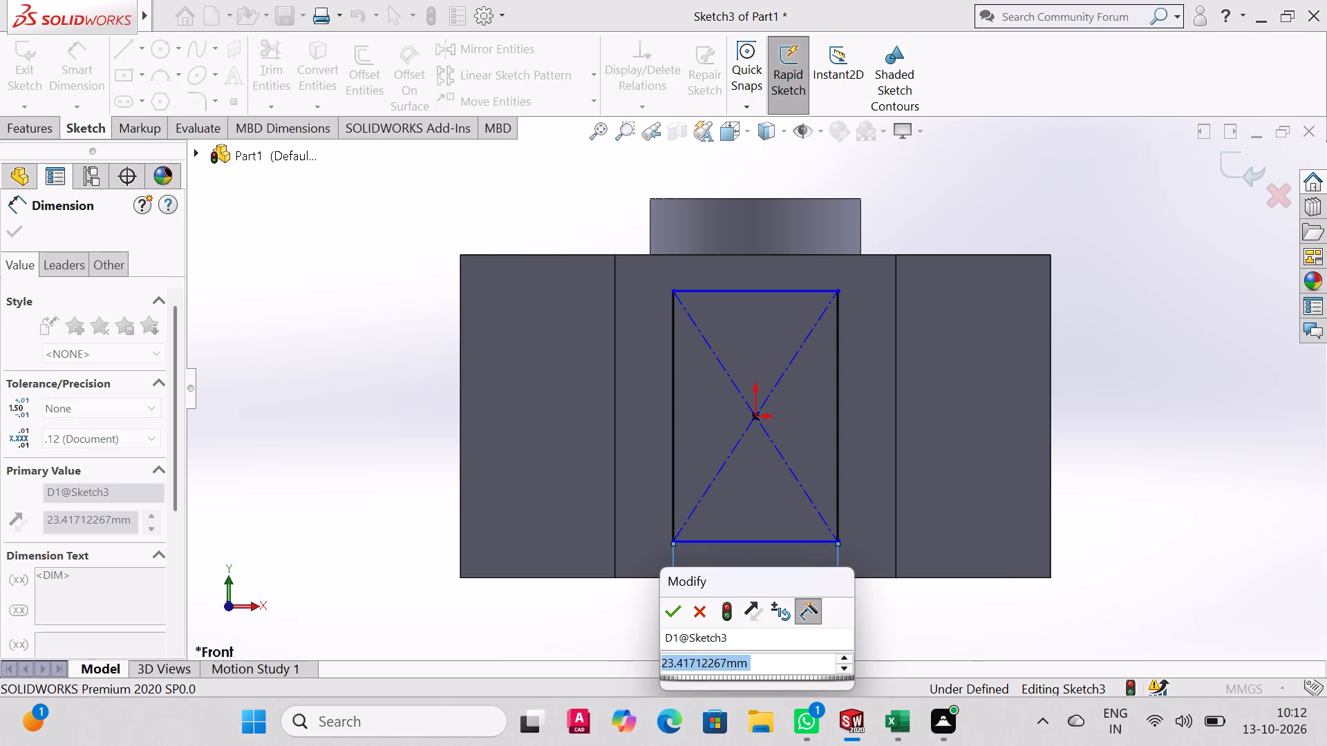
type("24")
key("Return")
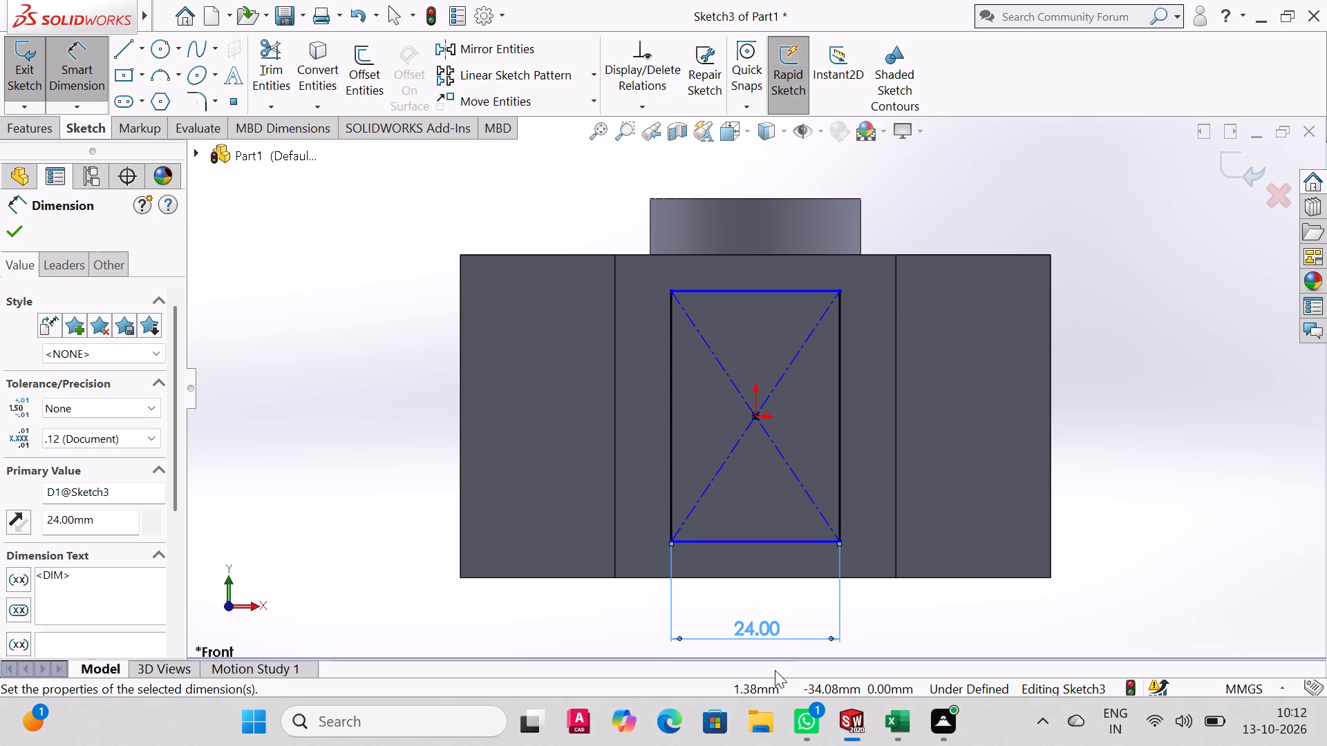
Dimension the rectangle's height along its vertical side as 36 mm.
left_click(133, 46)
left_click(65, 56)
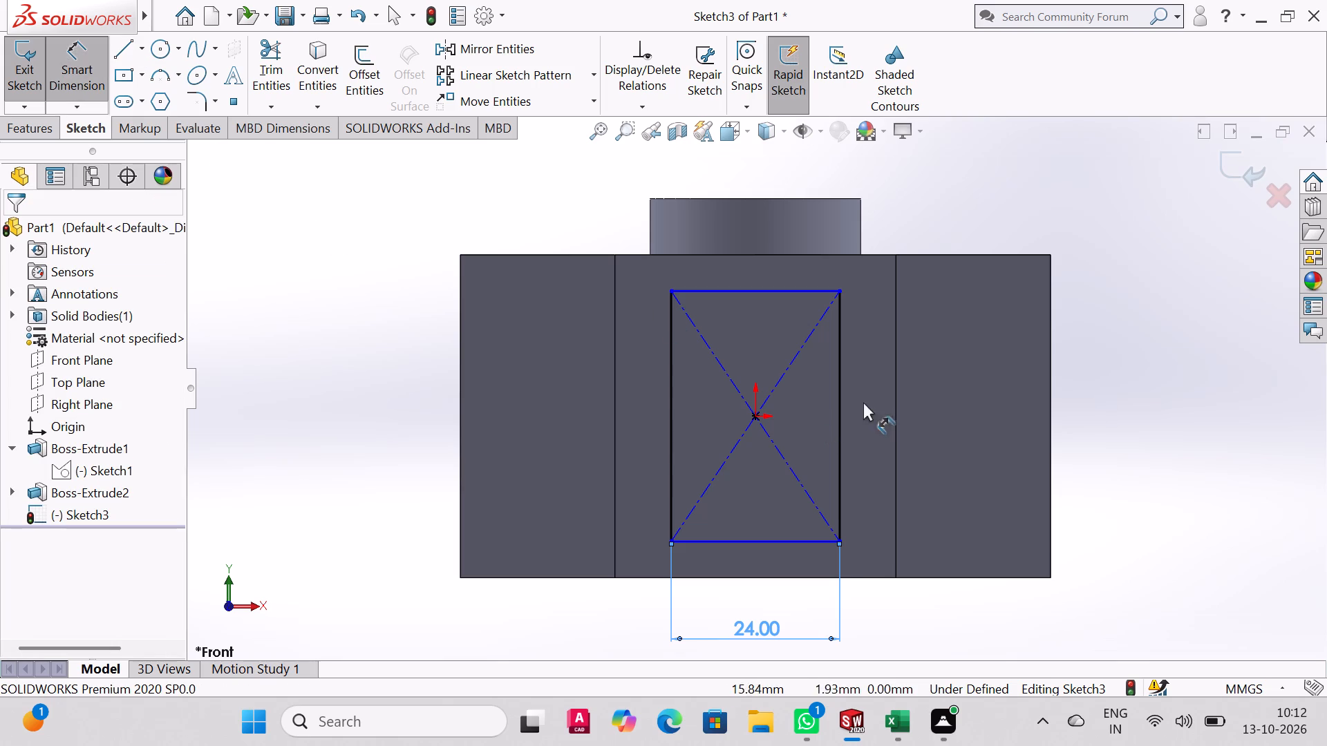
left_click(840, 400)
left_click(1160, 416)
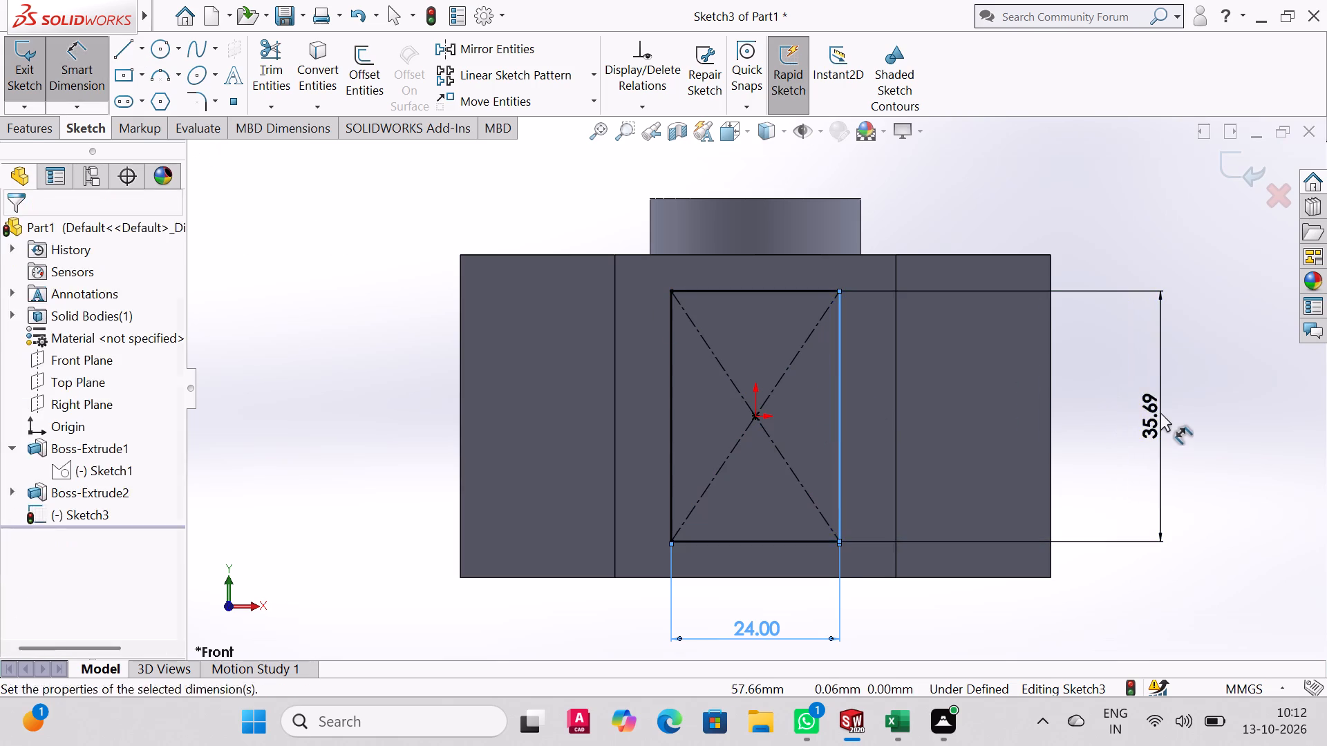
type("36")
key("Return")
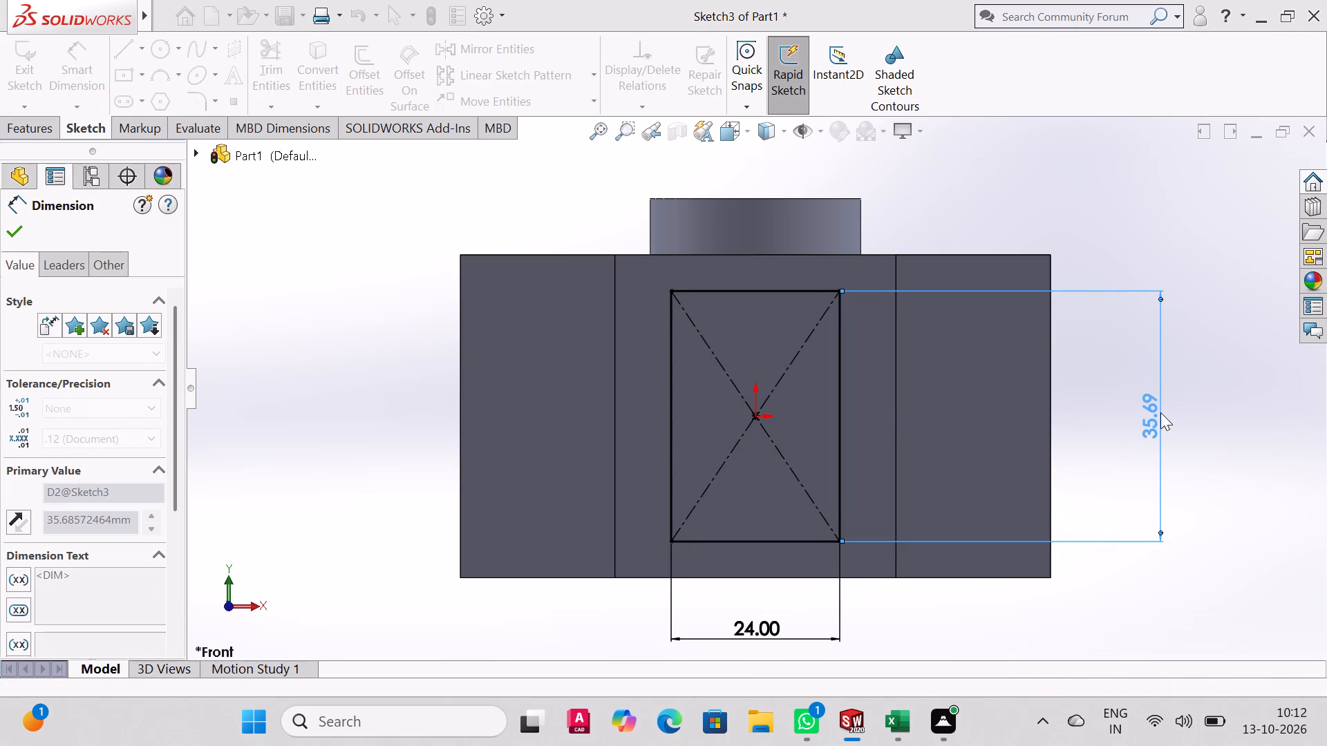
left_click(28, 231)
left_click(16, 231)
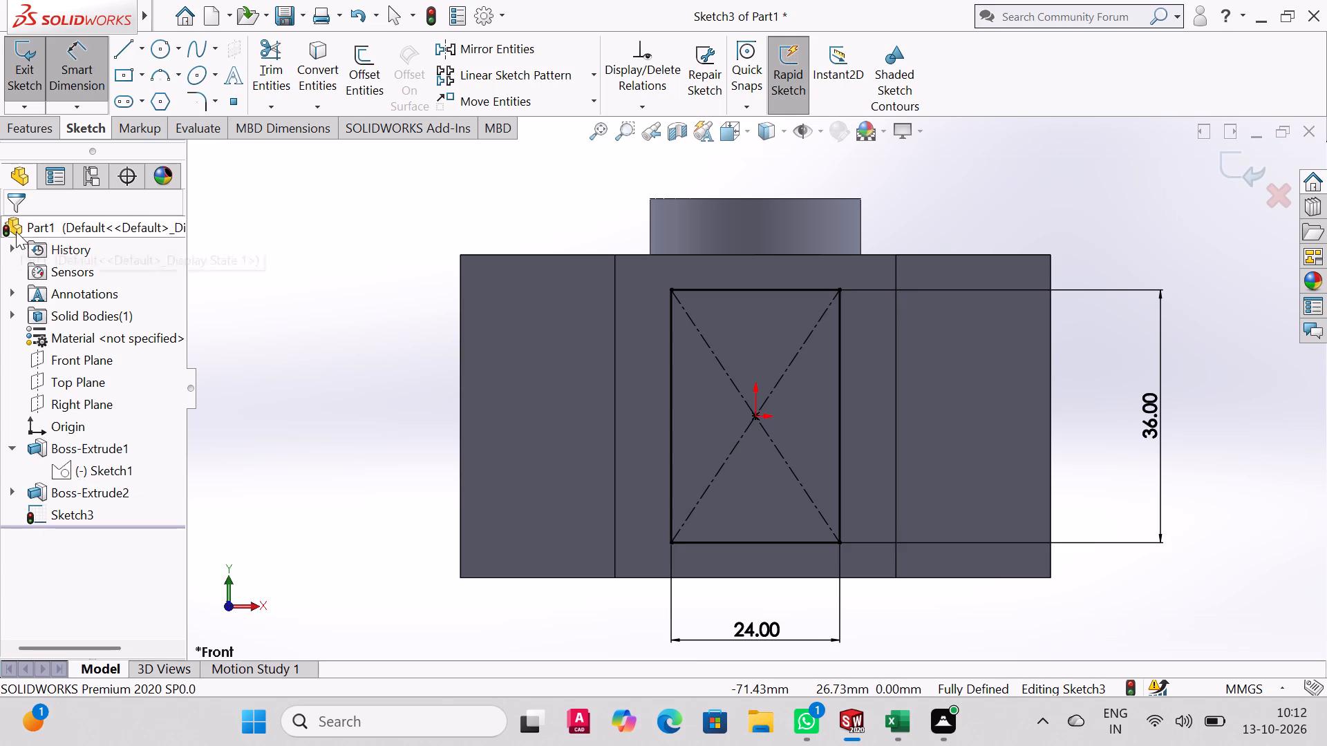
Cut-extrude the 24 × 36 mm rectangle through the block with a blind depth of 60 mm.
left_click(18, 131)
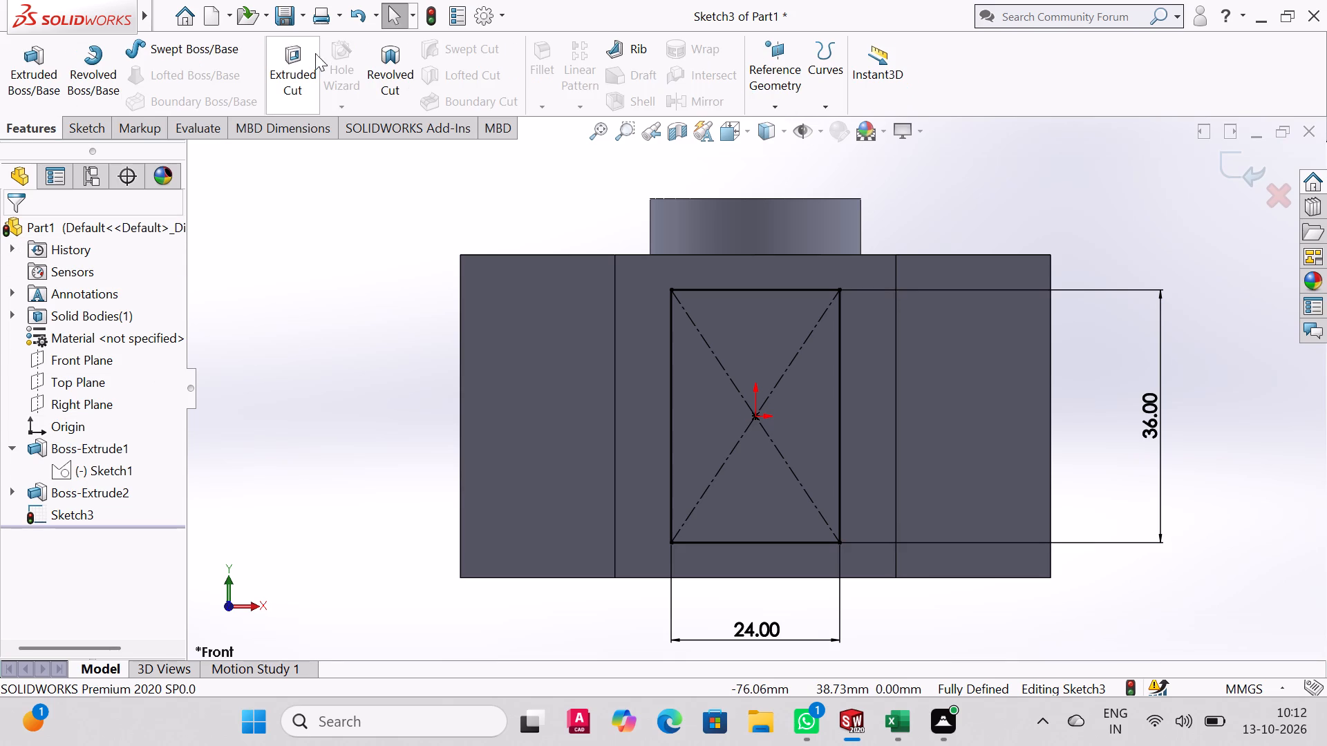
left_click(293, 55)
left_click(726, 432)
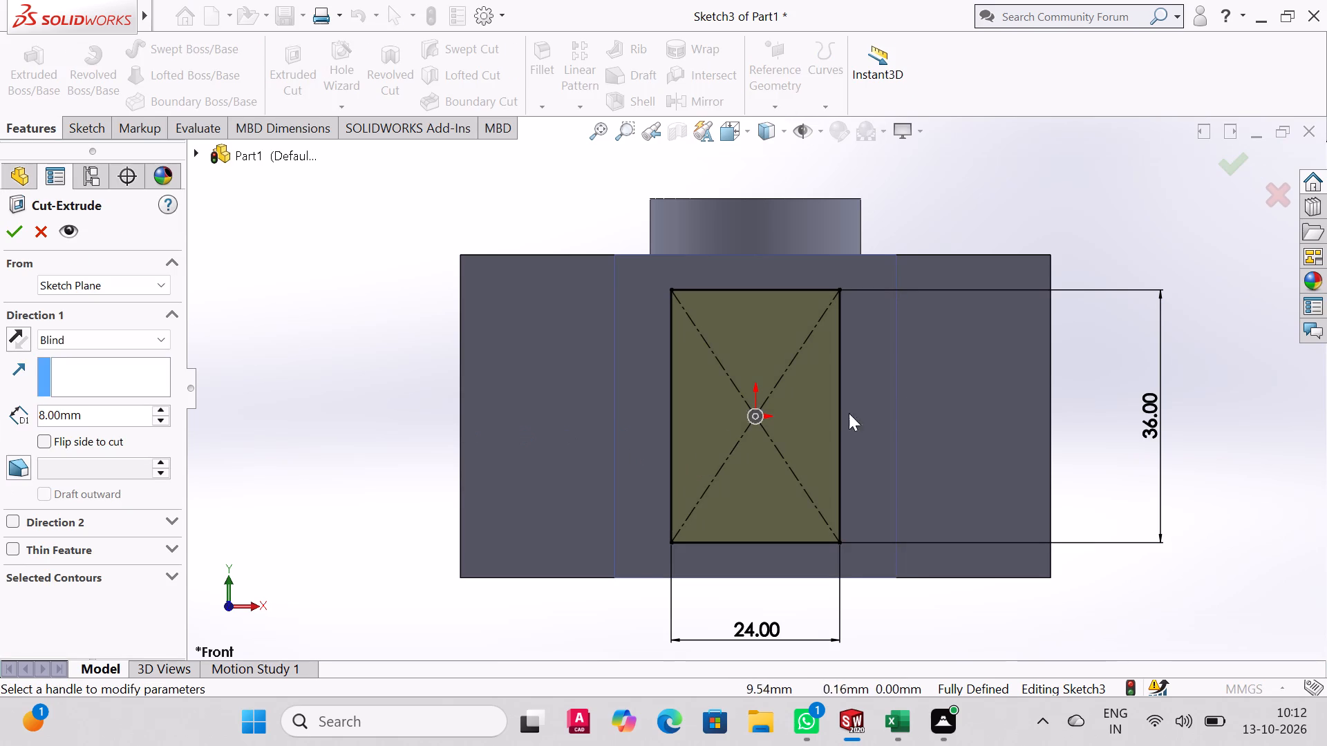
middle_click_drag(931, 375, 849, 557)
scroll(865, 484, "up", 2)
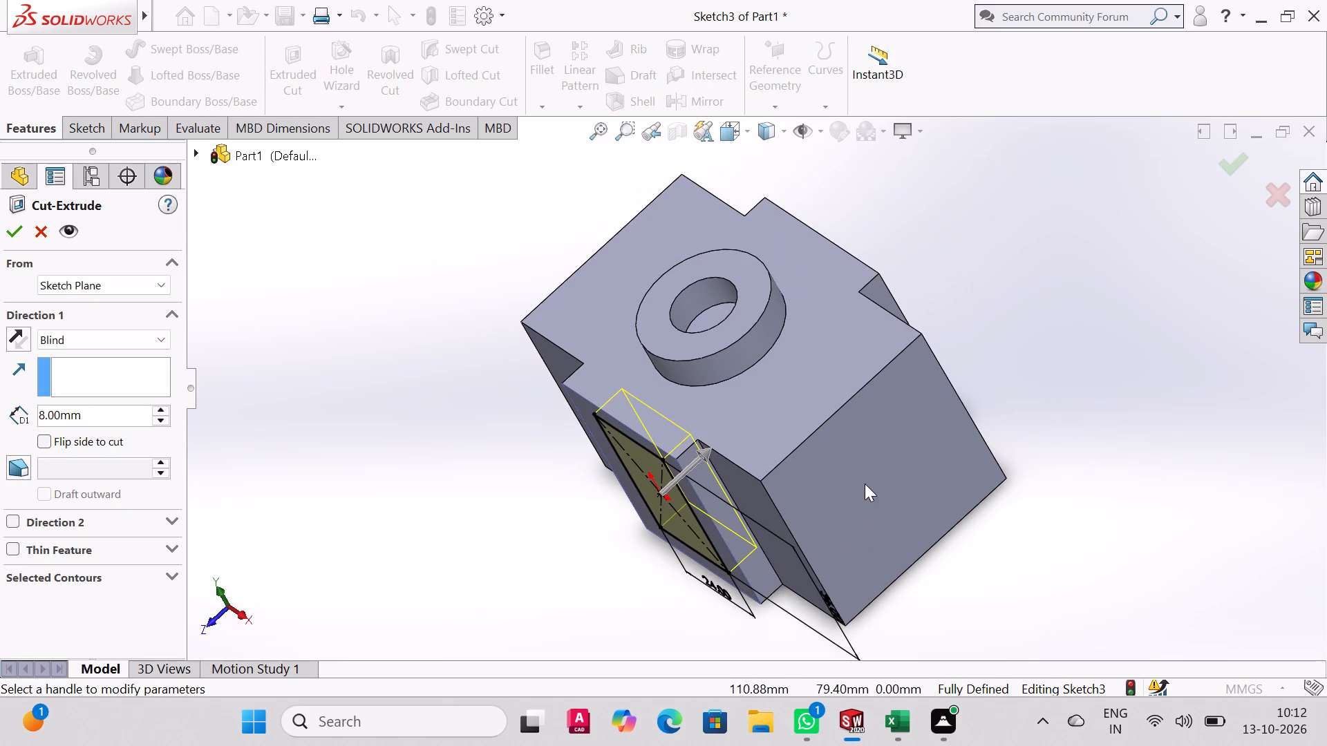
left_click(118, 417)
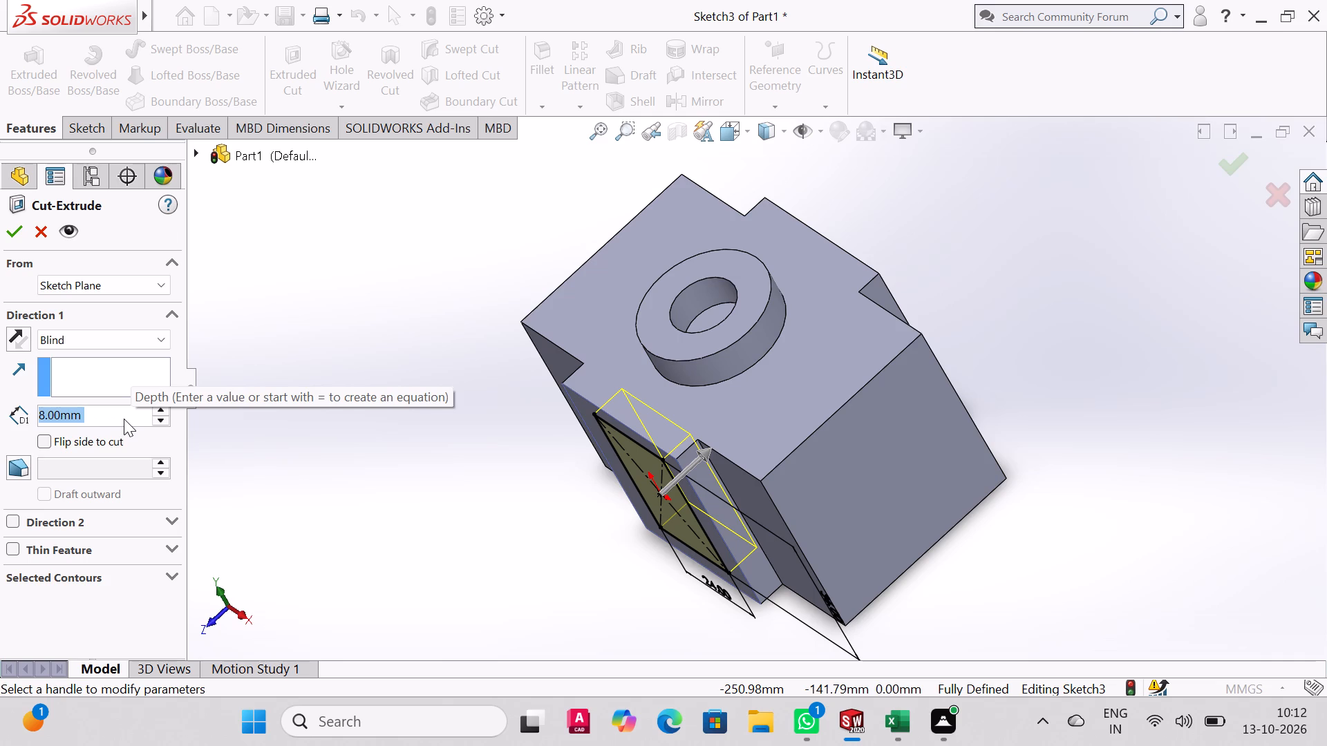
left_click_drag(702, 455, 918, 310)
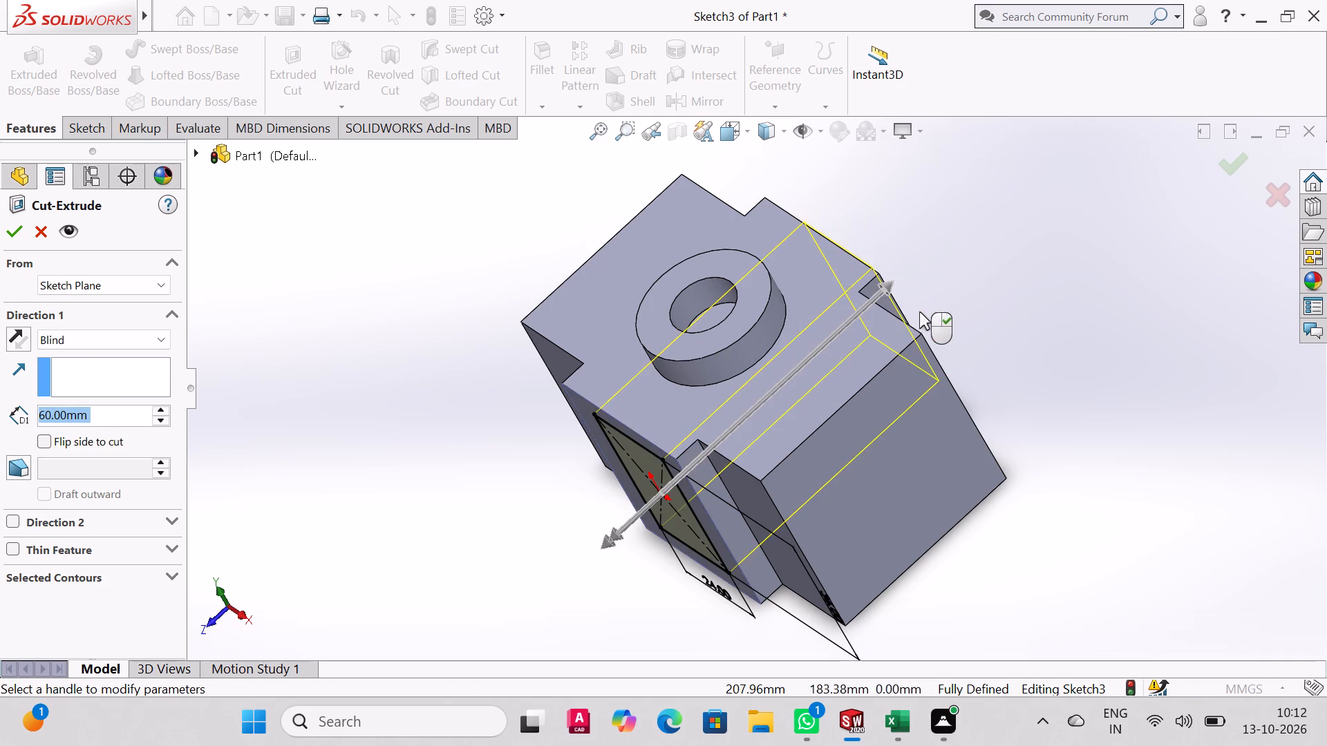
middle_click_drag(943, 297, 982, 396)
left_click(18, 231)
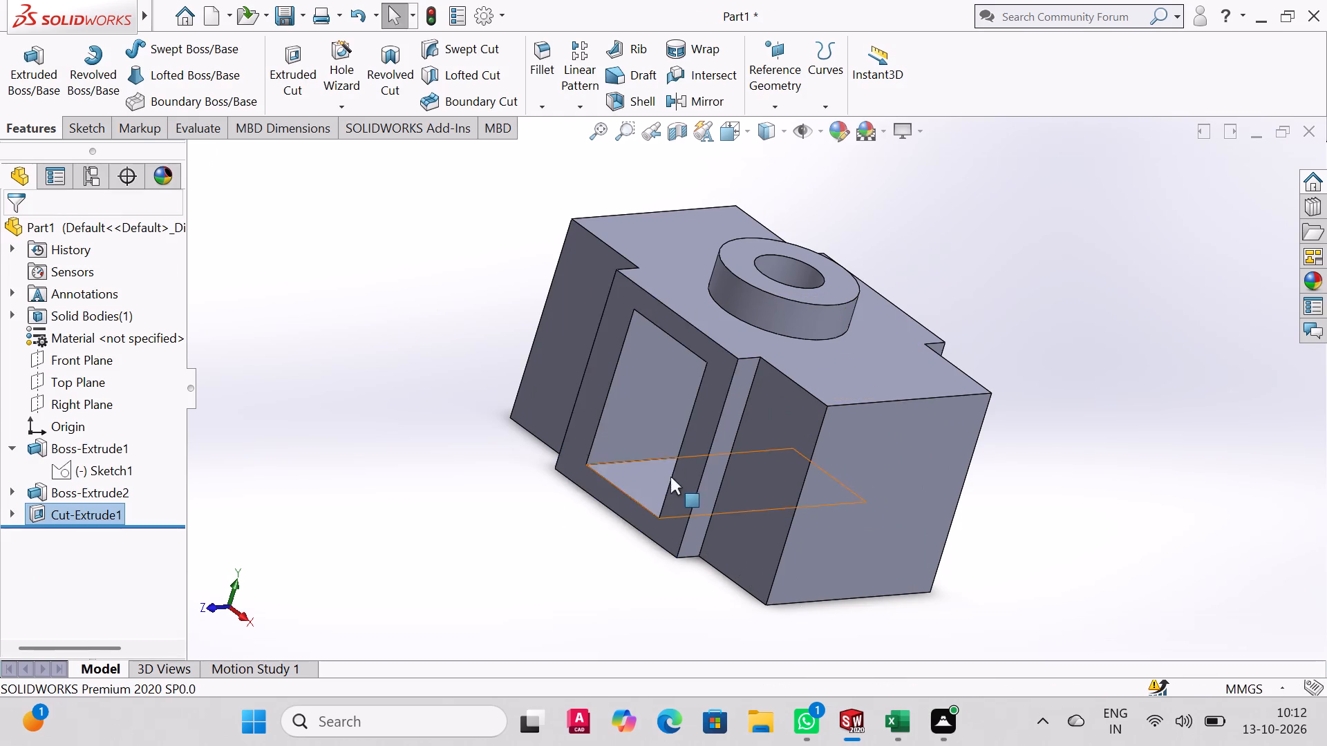
middle_click_drag(672, 475, 667, 419)
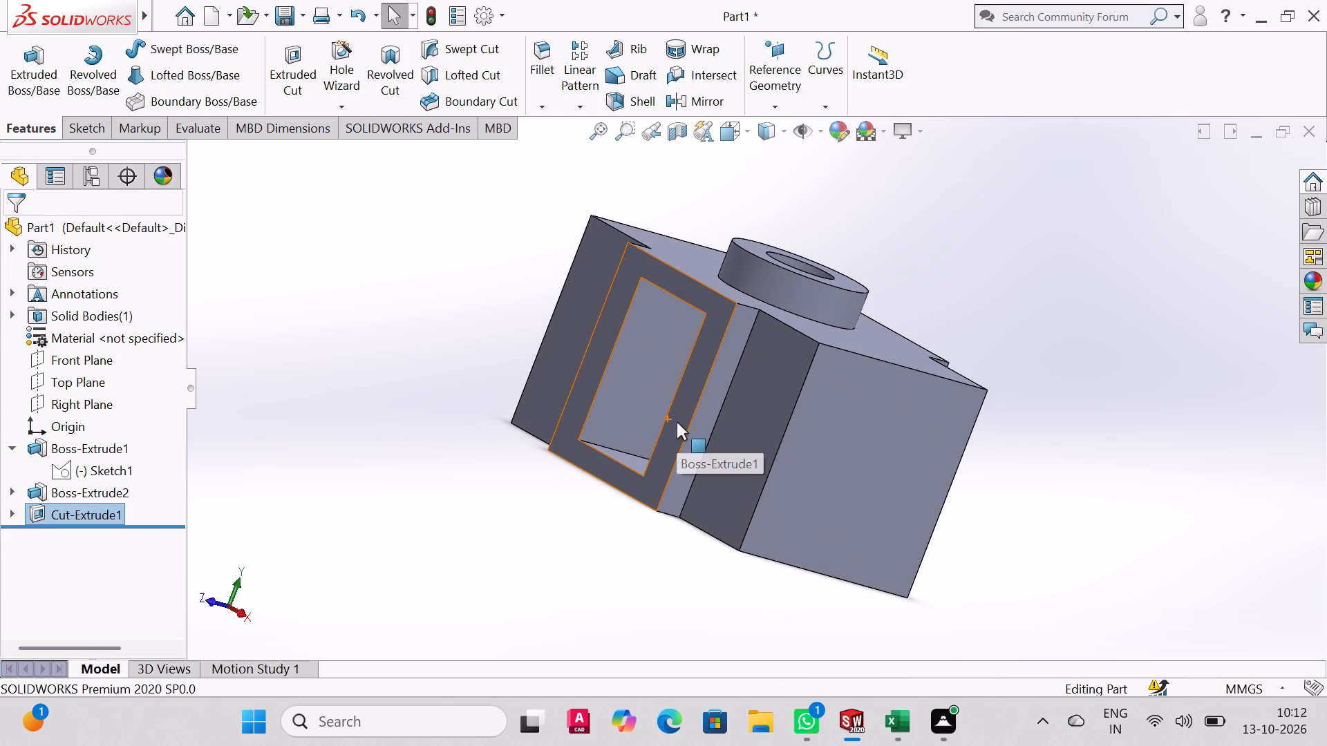
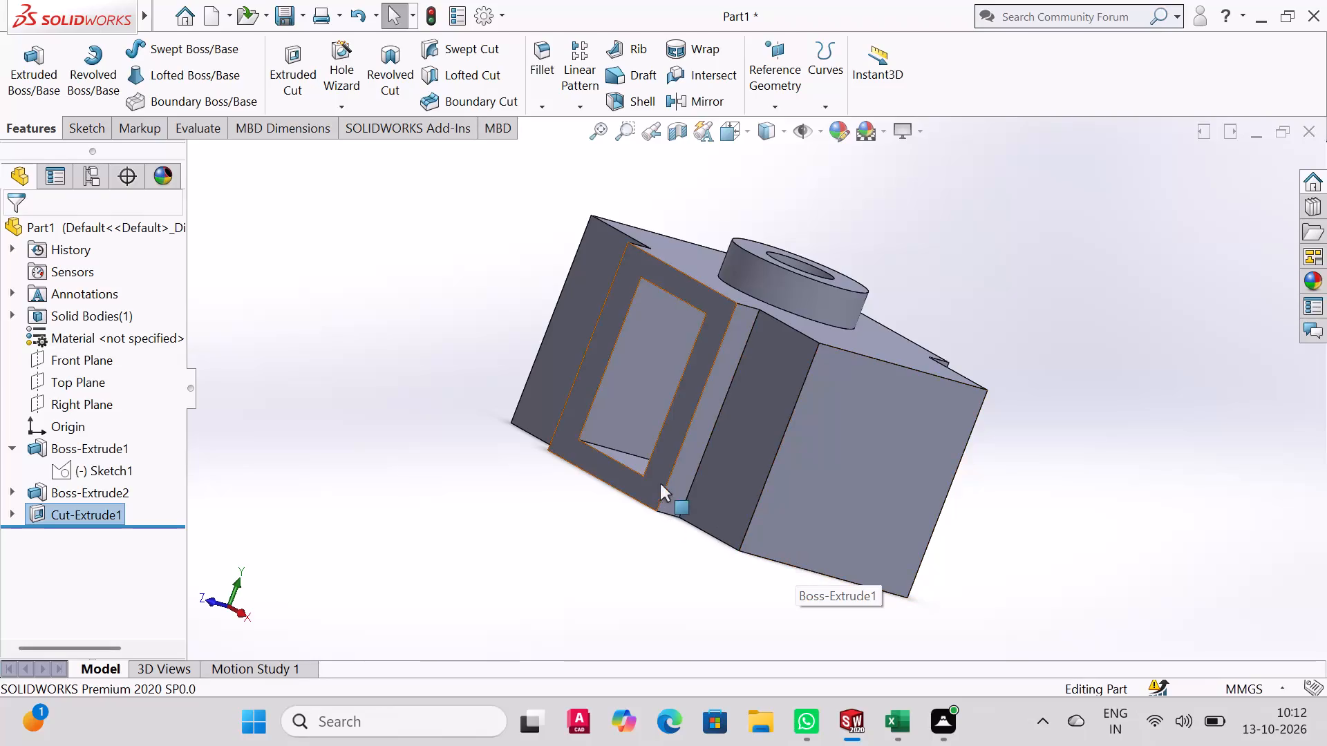
Sketch two concentric circles, about 12.6 mm and 7.5 mm in radius, on the block's end face, level with the origin.
scroll(662, 458, "up", 1)
middle_click_drag(663, 458, 584, 509)
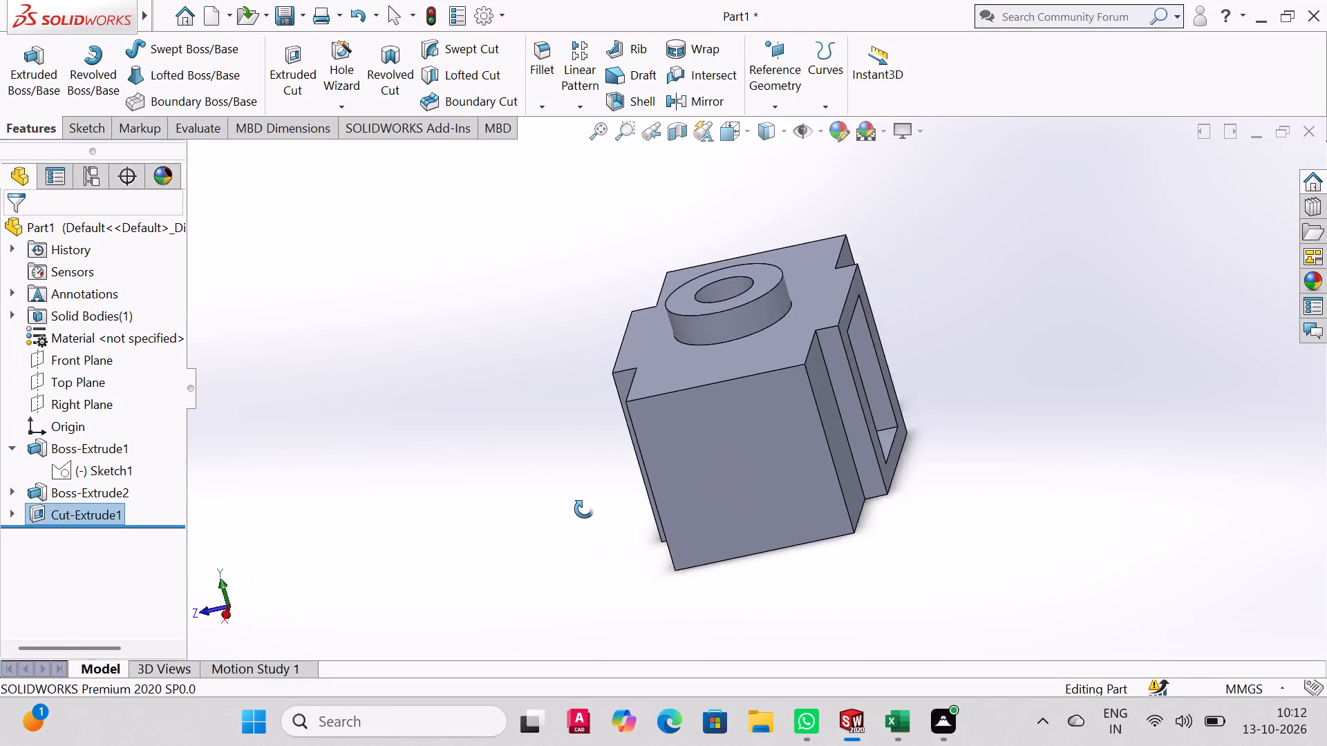
middle_click_drag(584, 509, 634, 472)
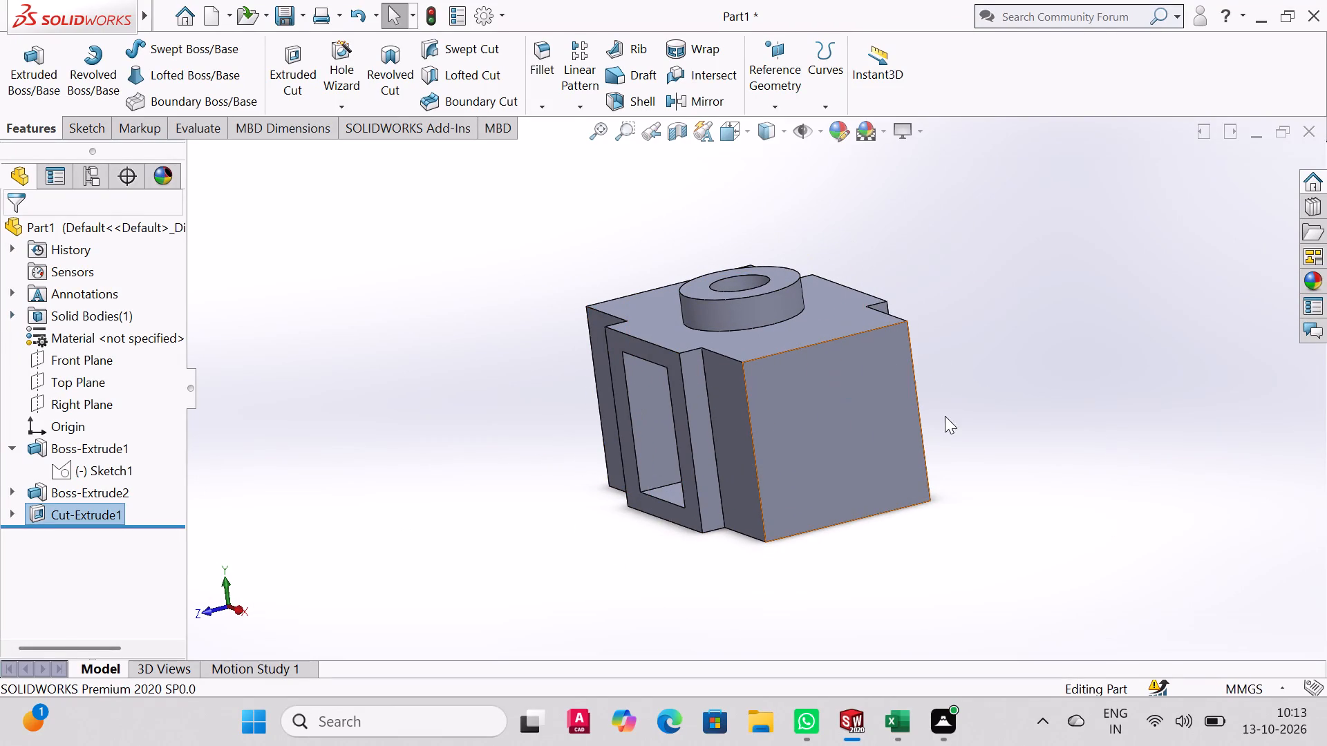
left_click(827, 396)
left_click(88, 131)
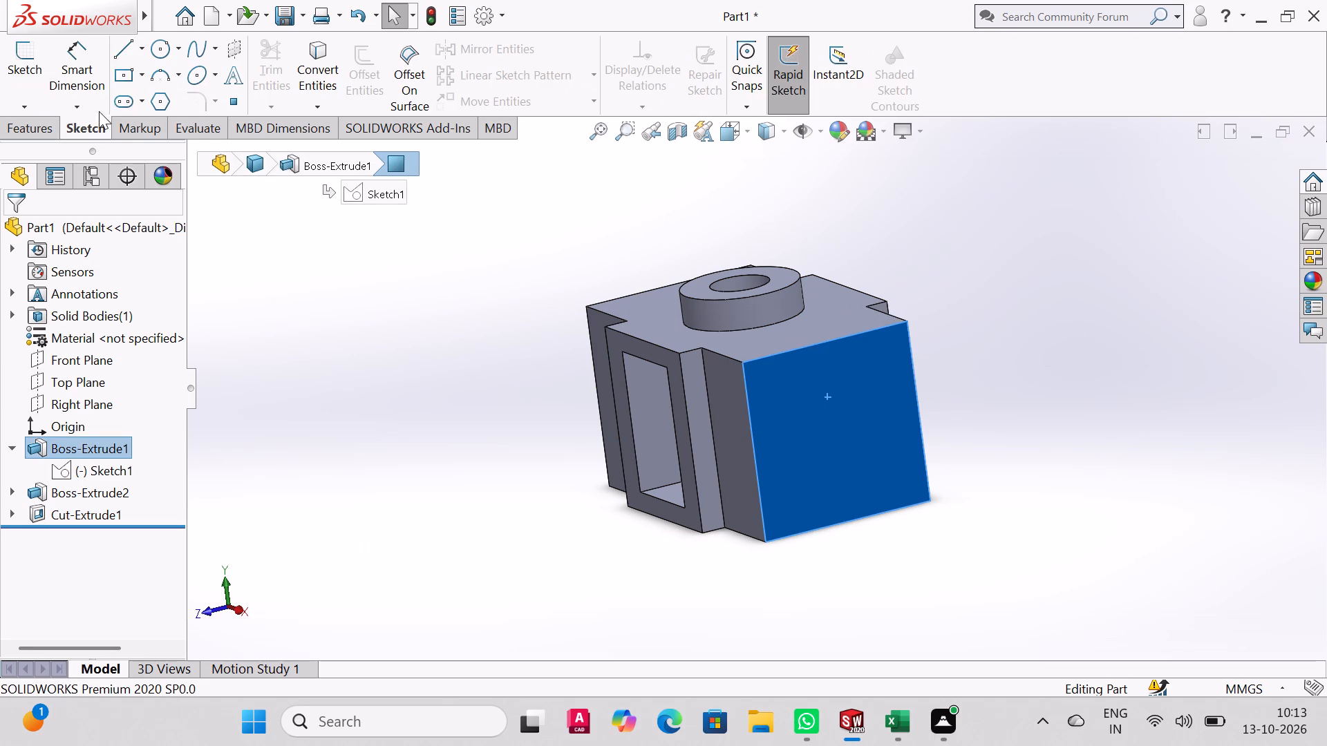
left_click(158, 57)
left_click(830, 448)
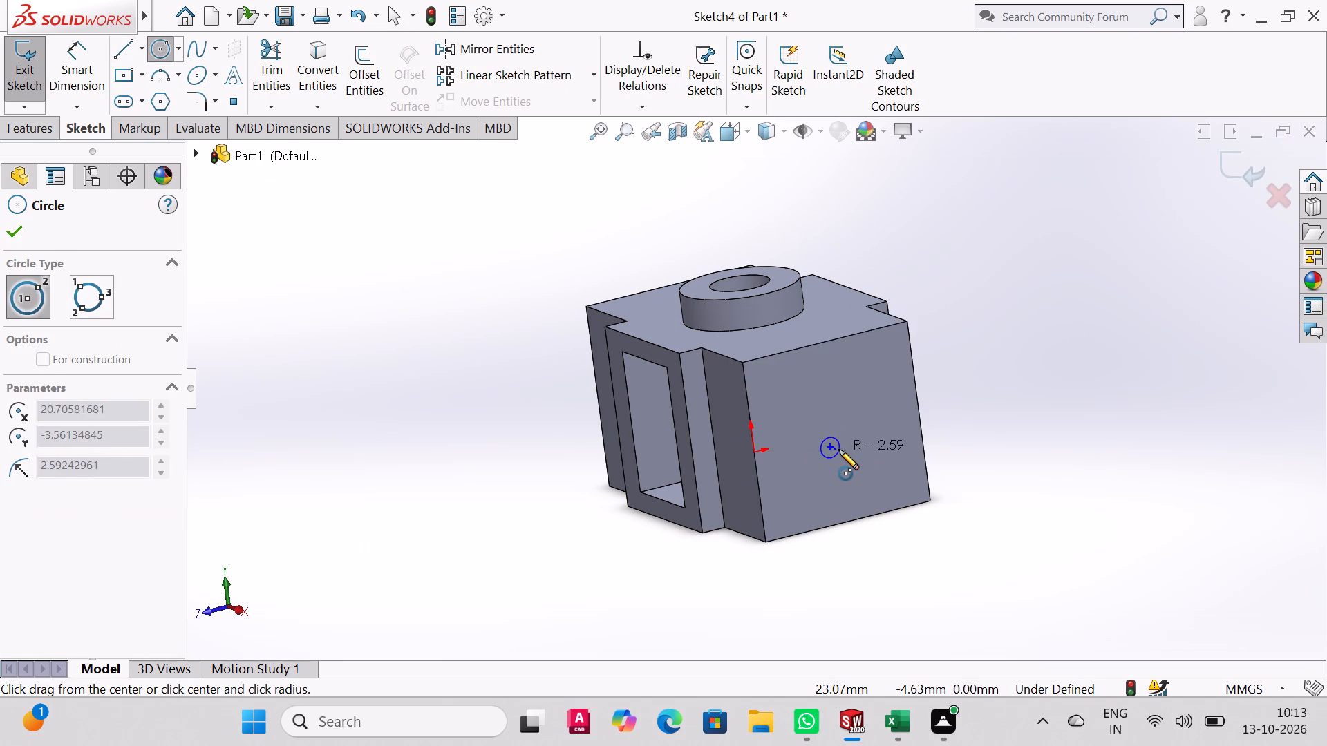
key("Escape")
left_click(161, 48)
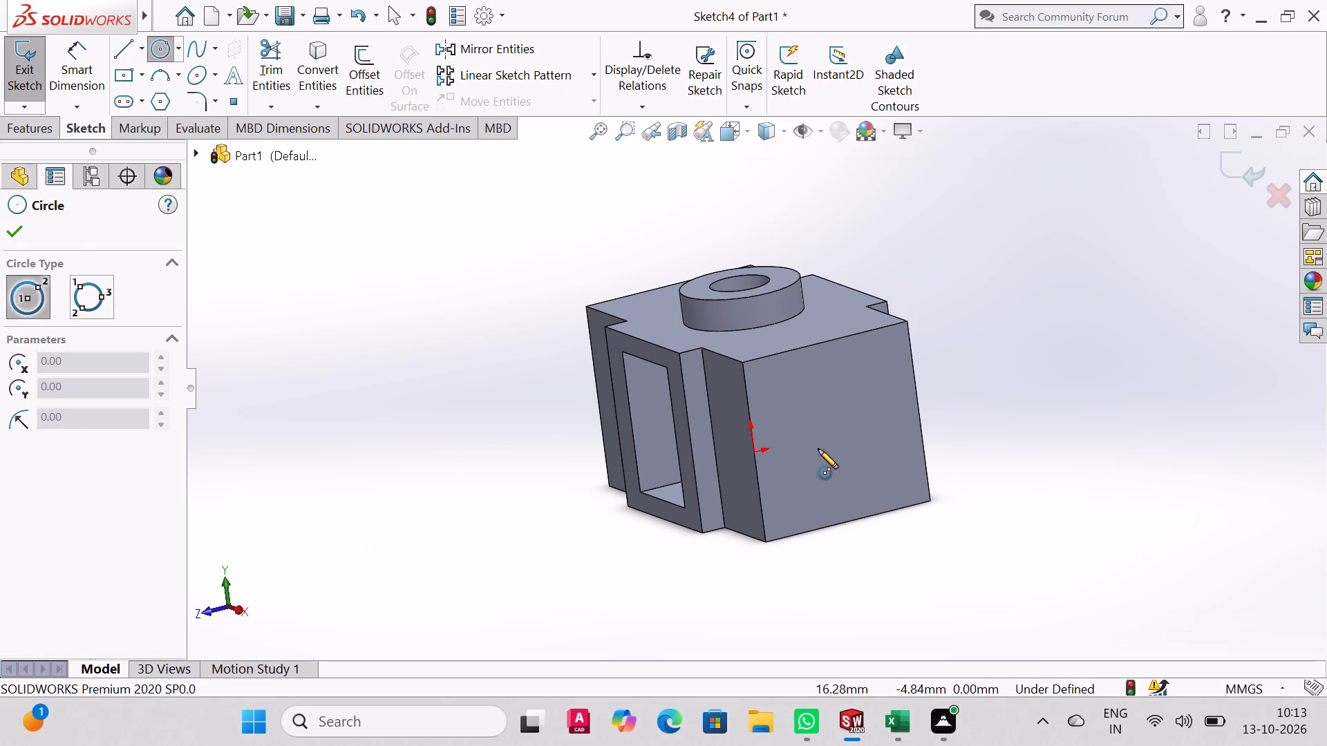
left_click(843, 432)
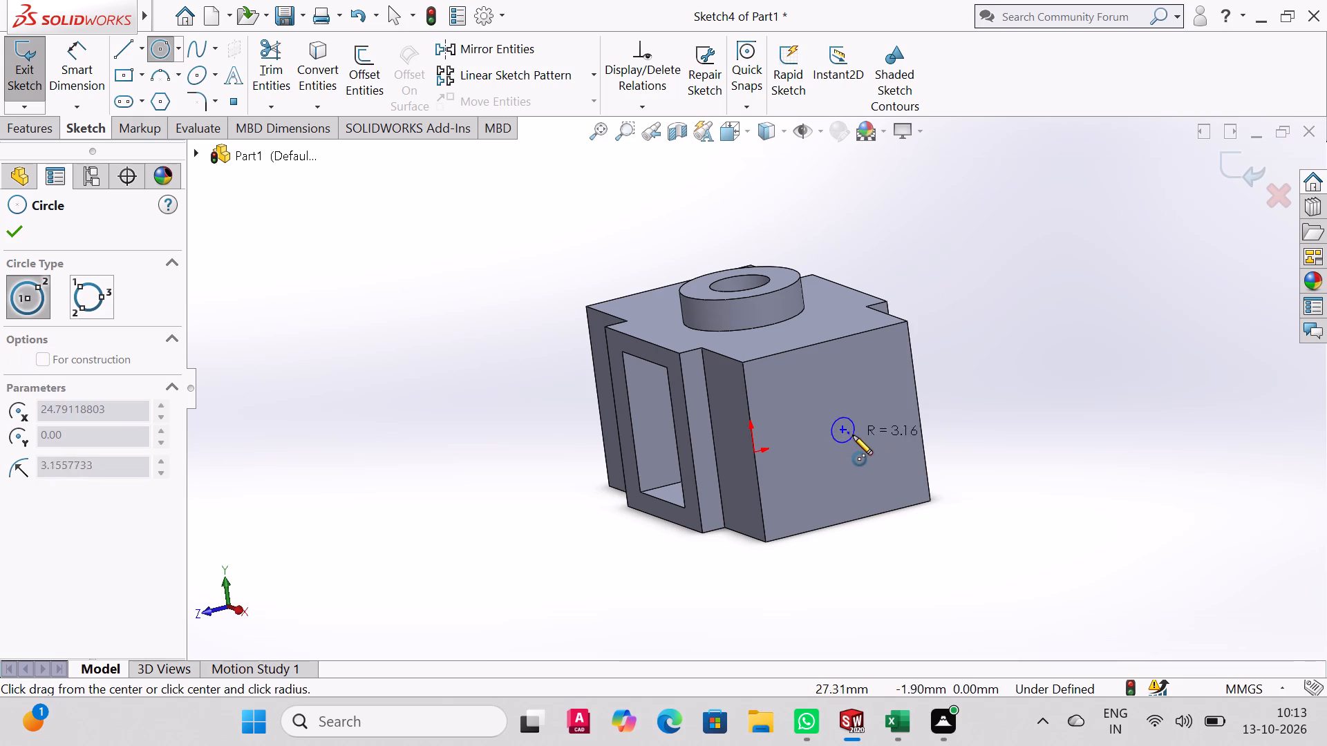
left_click(883, 449)
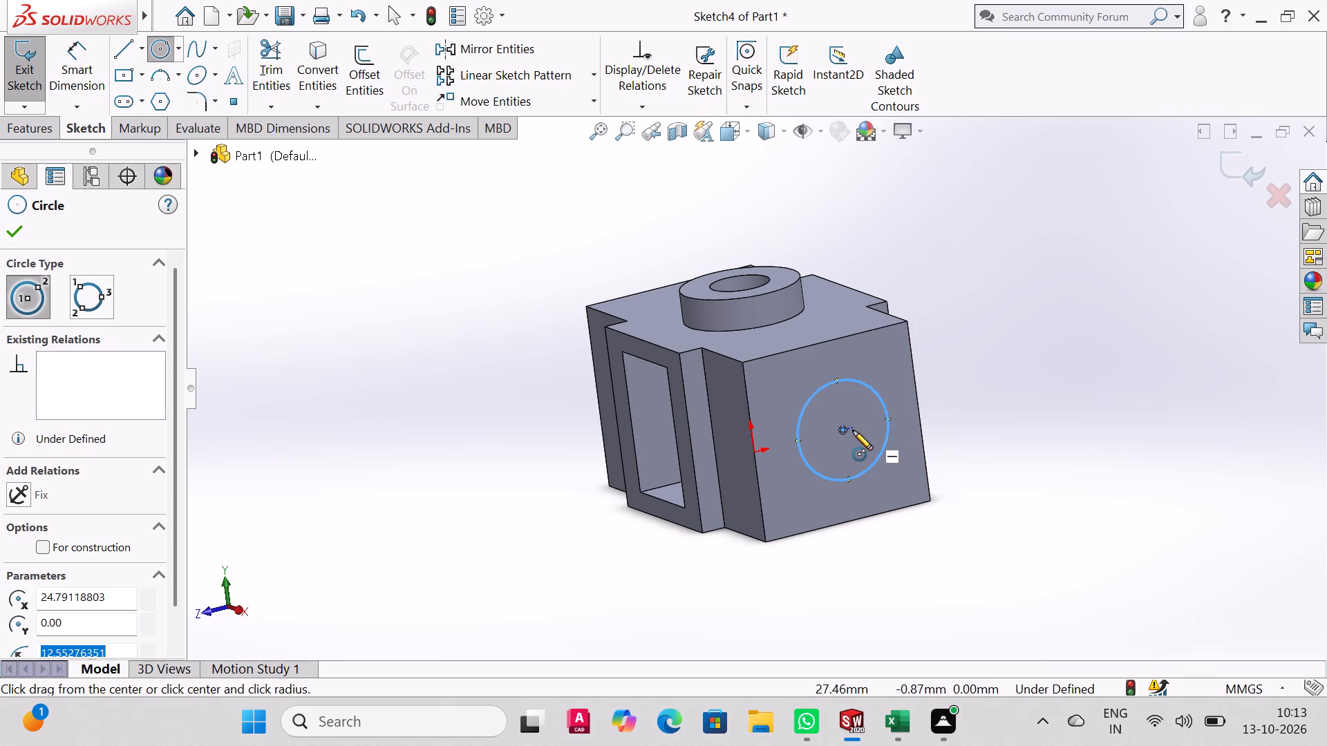
left_click(841, 430)
left_click(868, 439)
right_click(1035, 361)
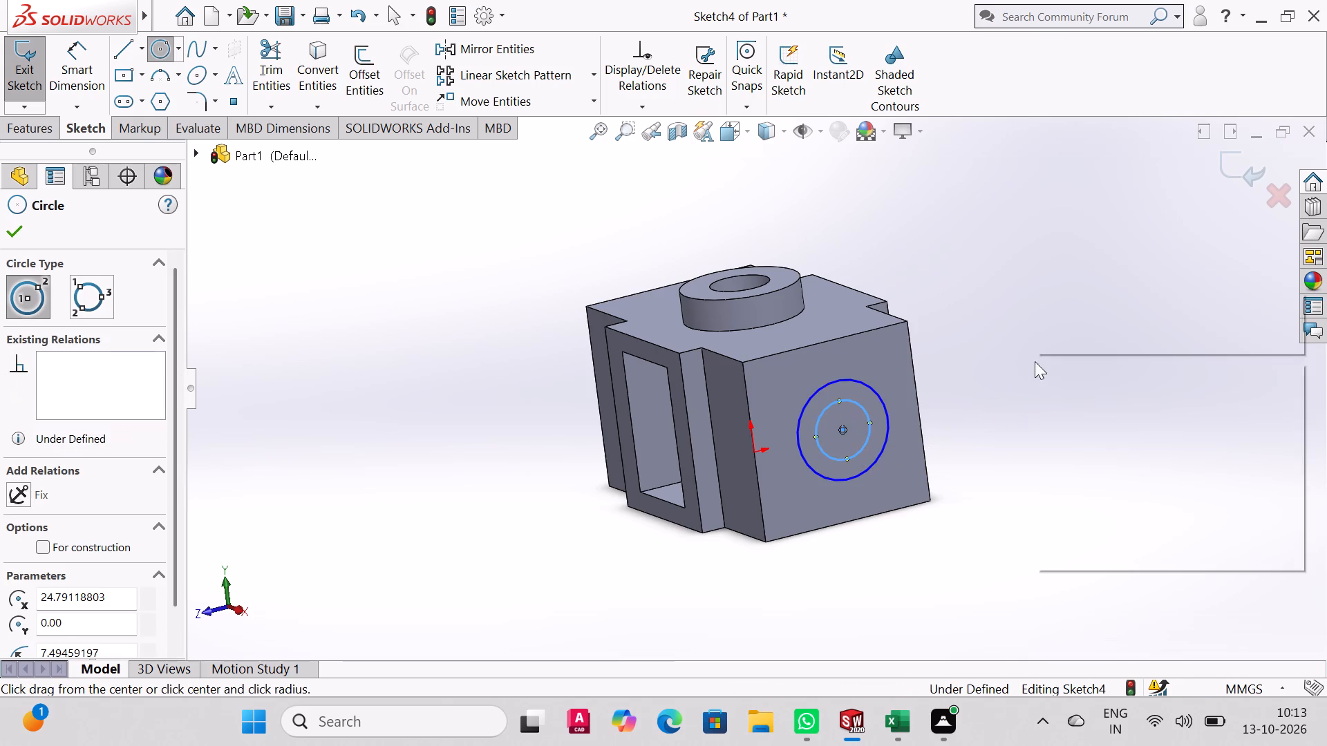
left_click(1085, 373)
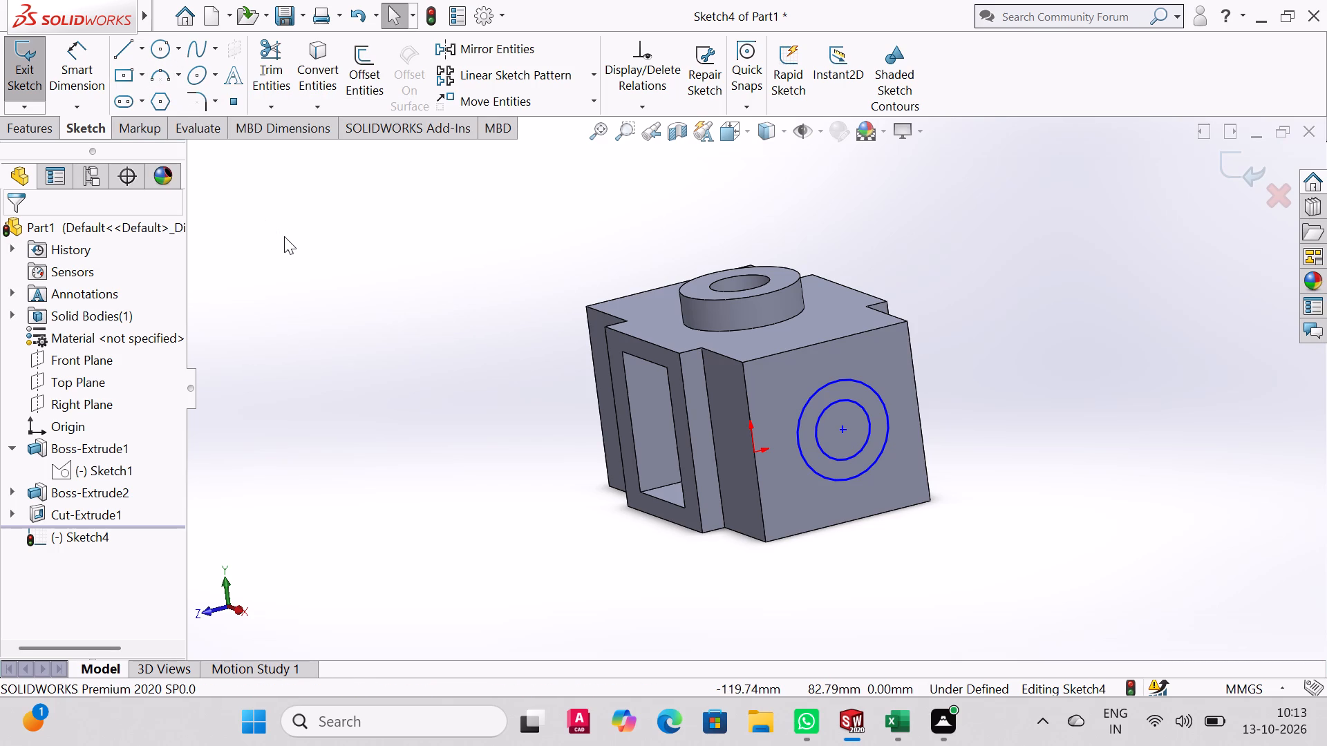
Dimension the inner circle's diameter as 10 mm.
left_click(82, 52)
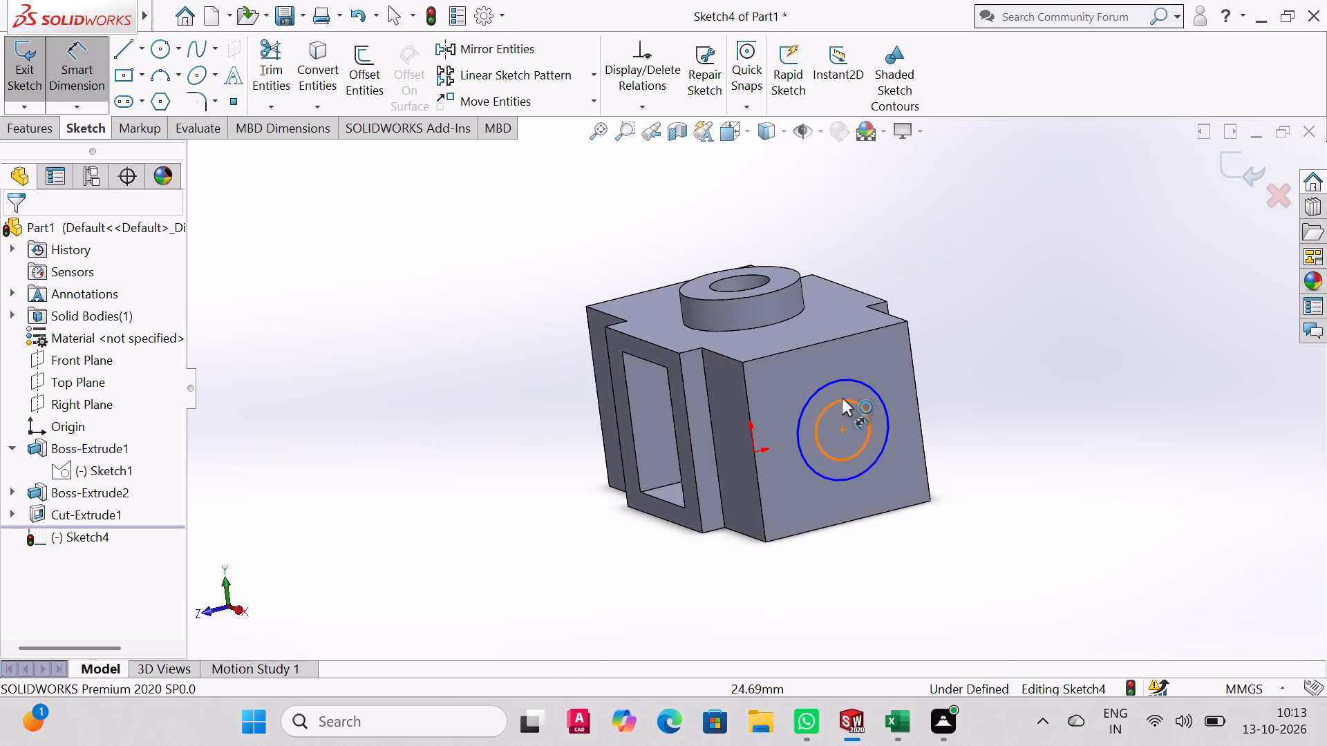
left_click(862, 408)
left_click(963, 338)
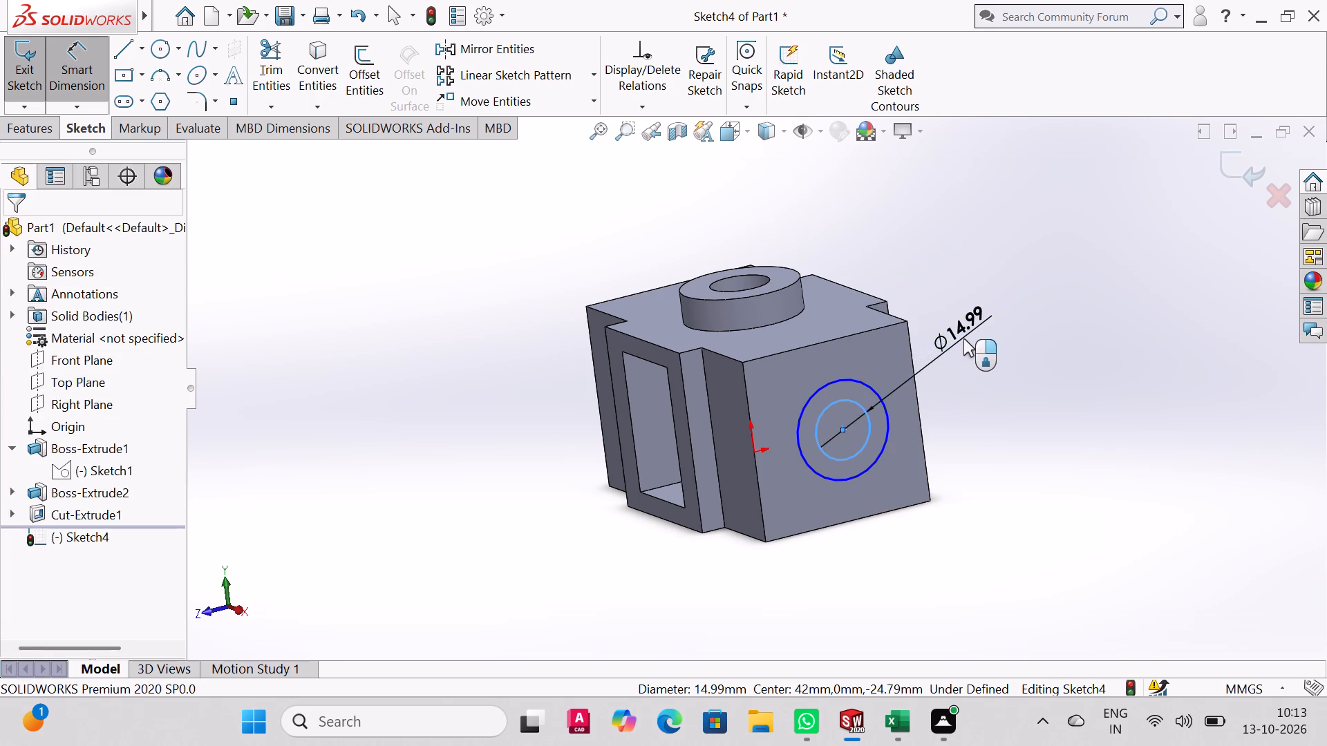
type("10")
key("Return")
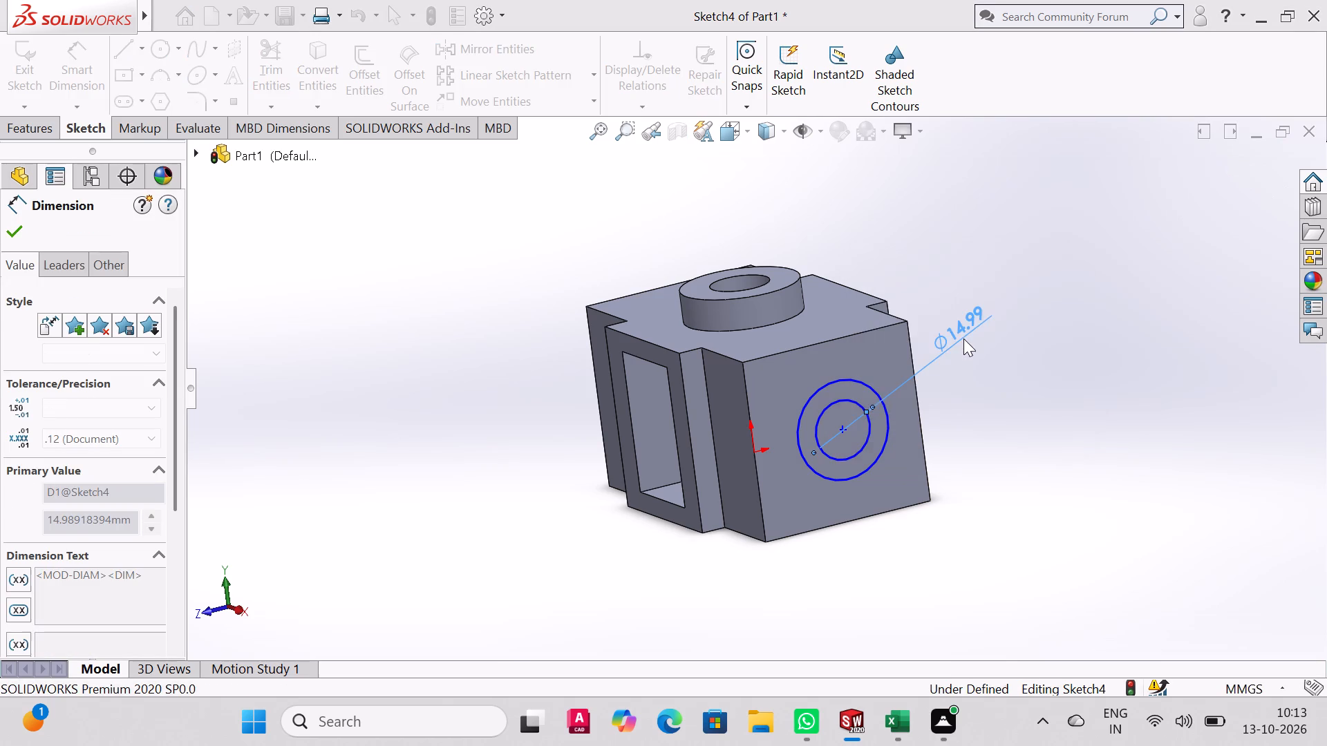
Dimension the outer circle's diameter as 30 mm.
left_click(859, 380)
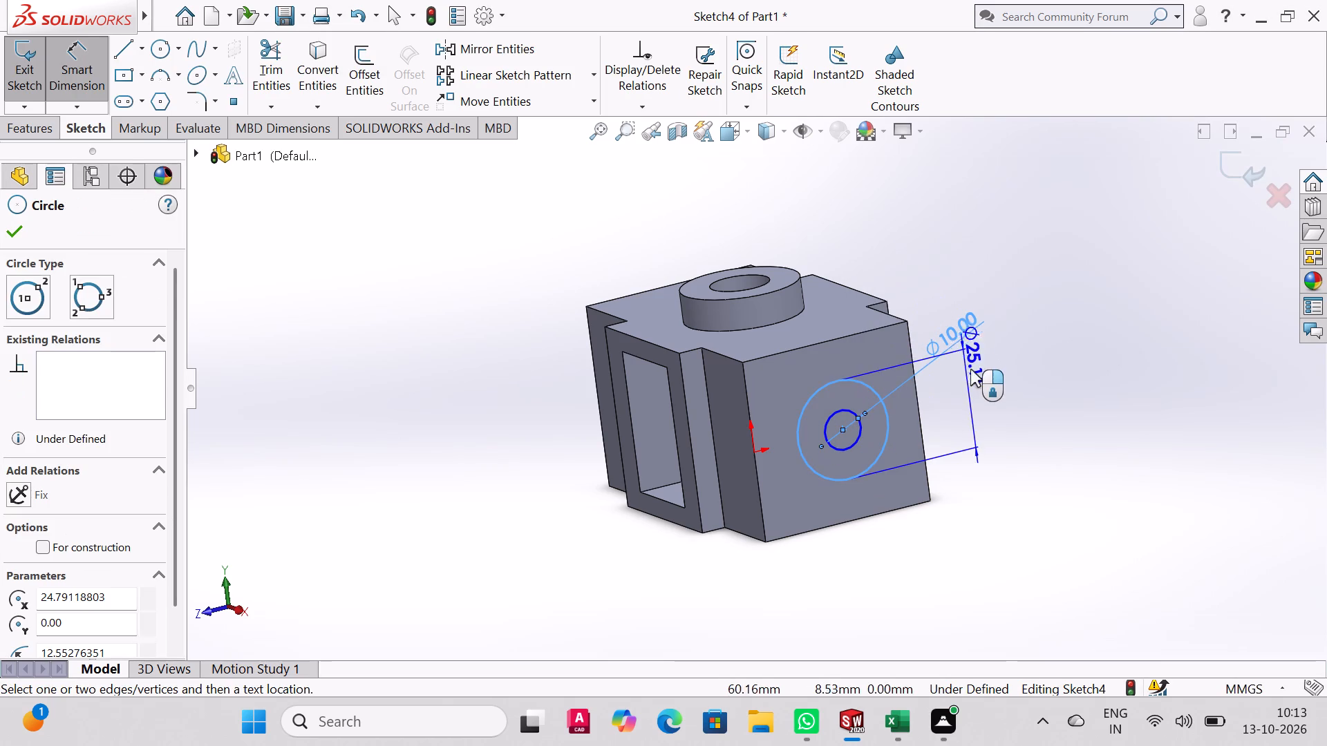
left_click(974, 383)
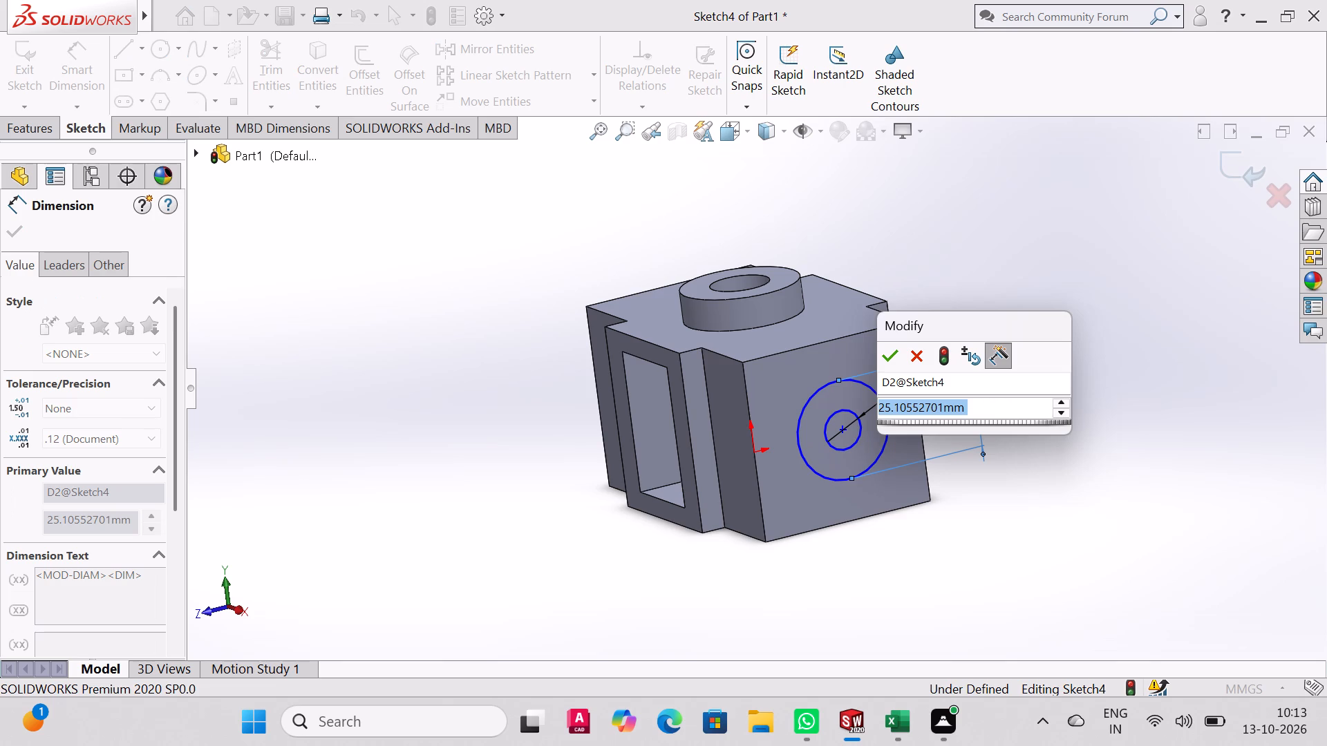
type("30")
key("Return")
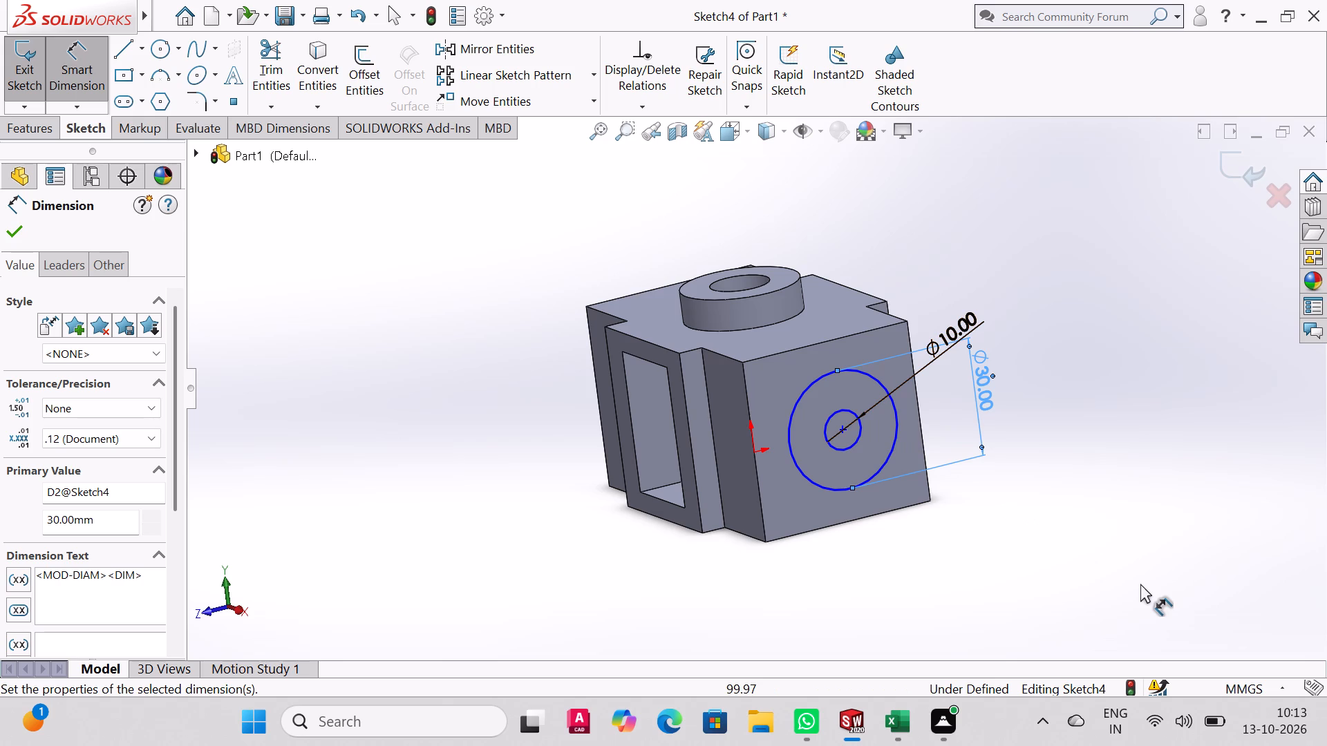
left_click(19, 238)
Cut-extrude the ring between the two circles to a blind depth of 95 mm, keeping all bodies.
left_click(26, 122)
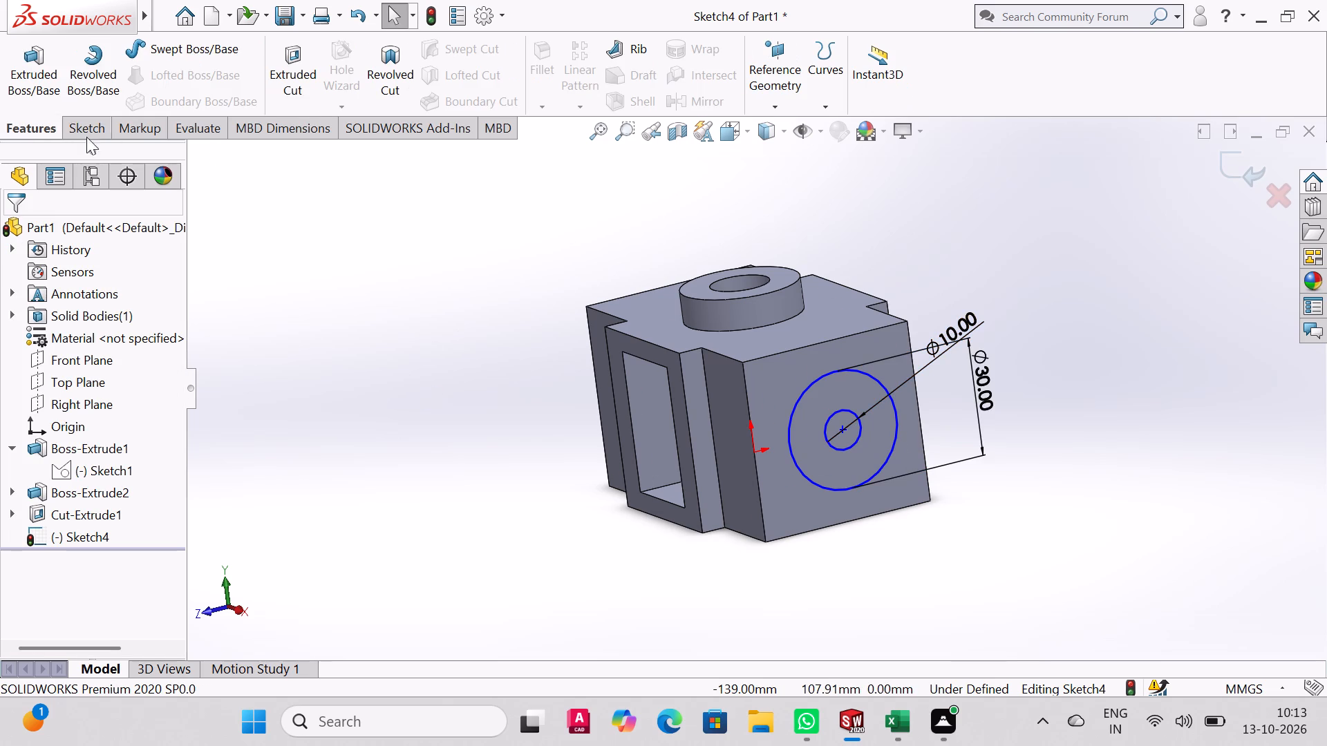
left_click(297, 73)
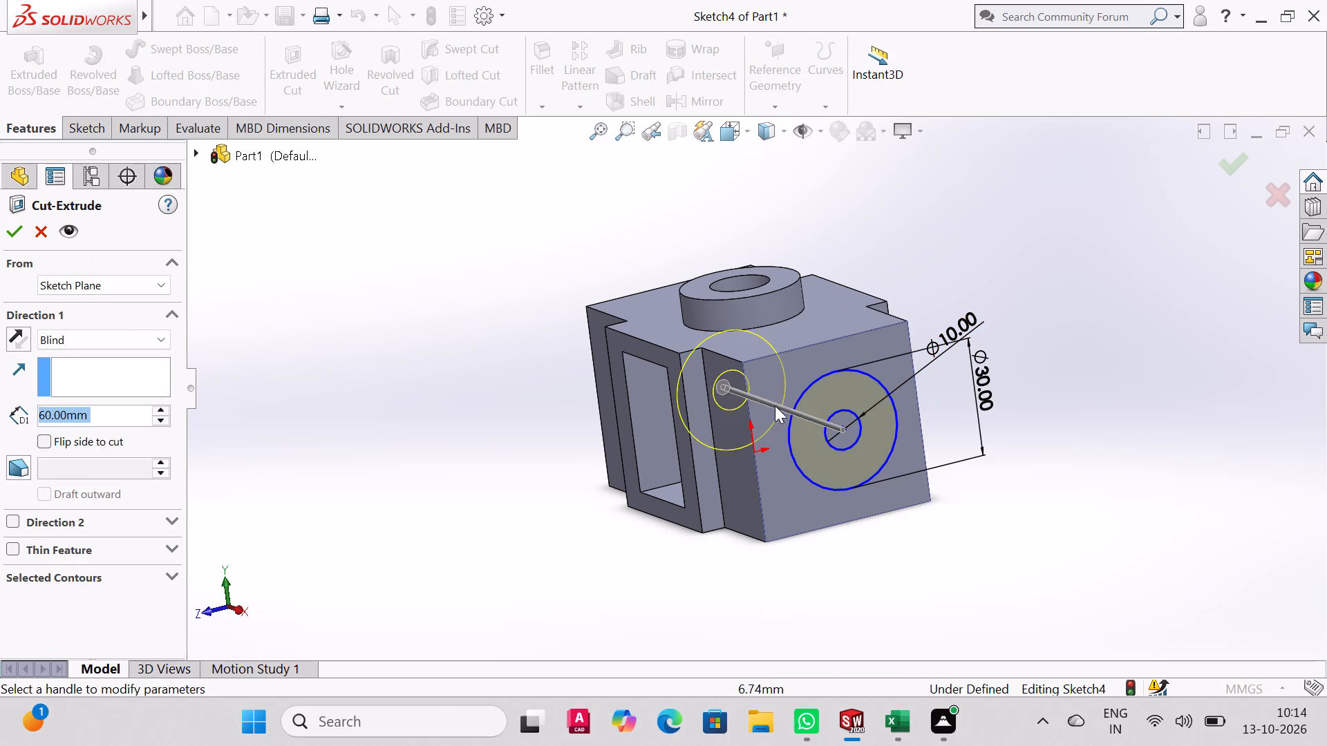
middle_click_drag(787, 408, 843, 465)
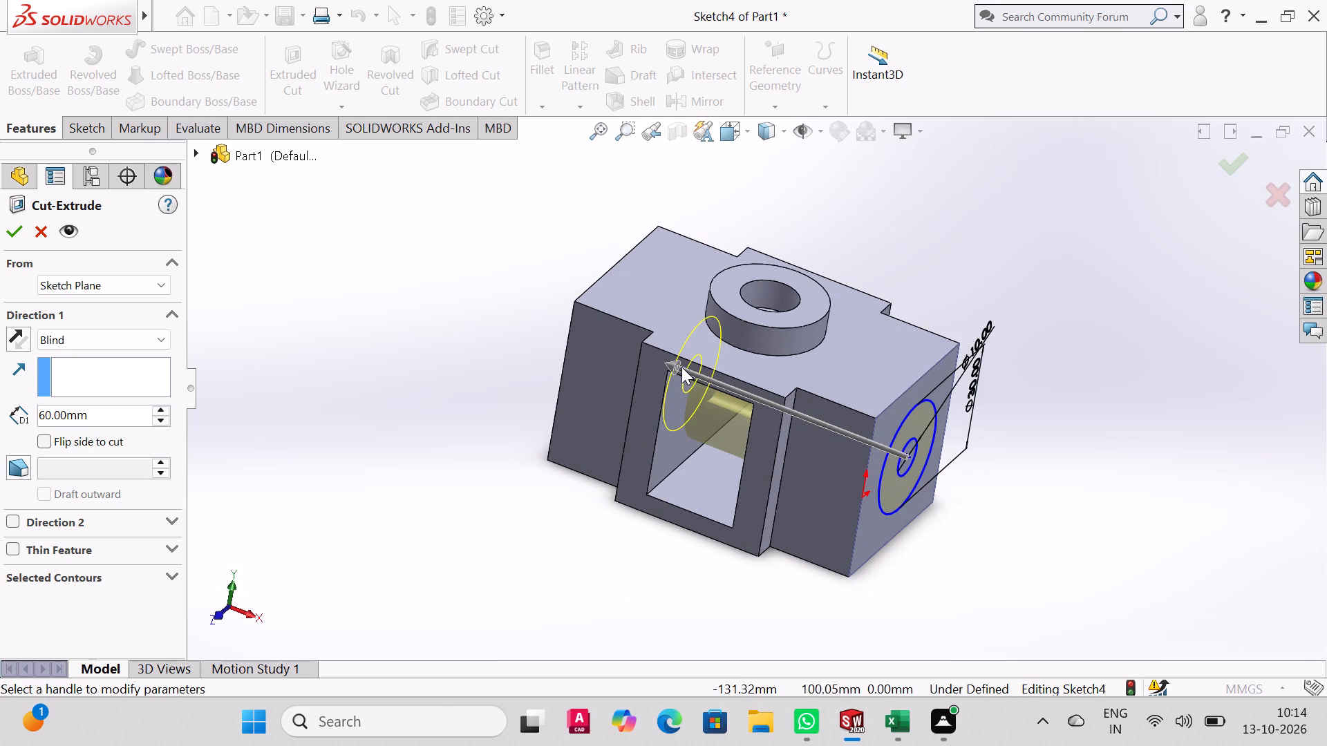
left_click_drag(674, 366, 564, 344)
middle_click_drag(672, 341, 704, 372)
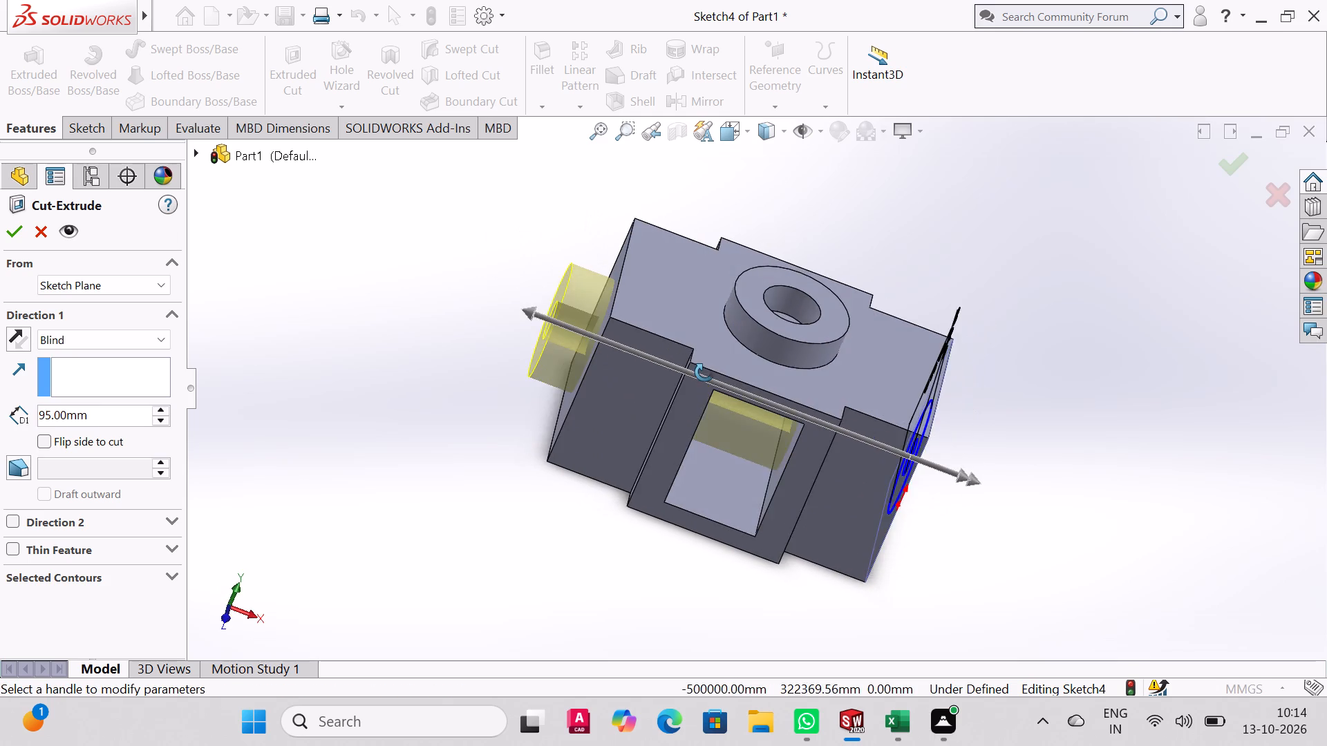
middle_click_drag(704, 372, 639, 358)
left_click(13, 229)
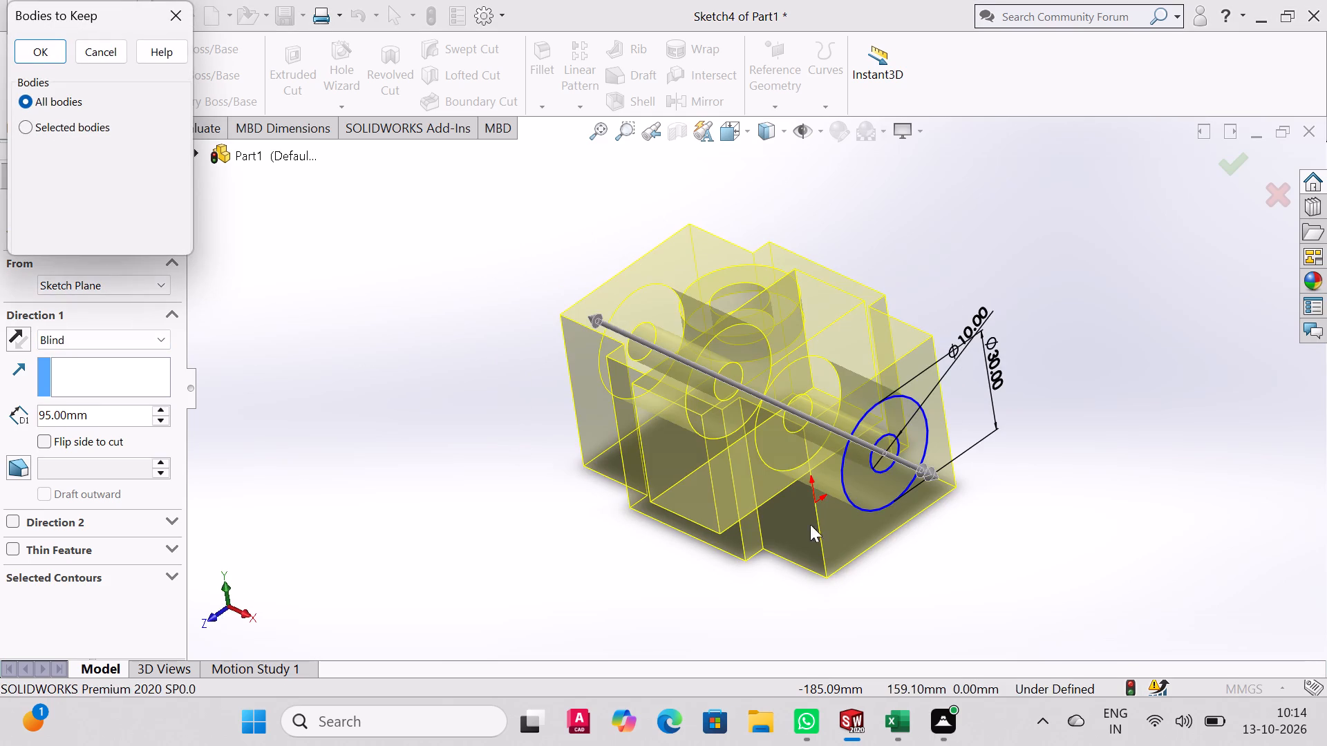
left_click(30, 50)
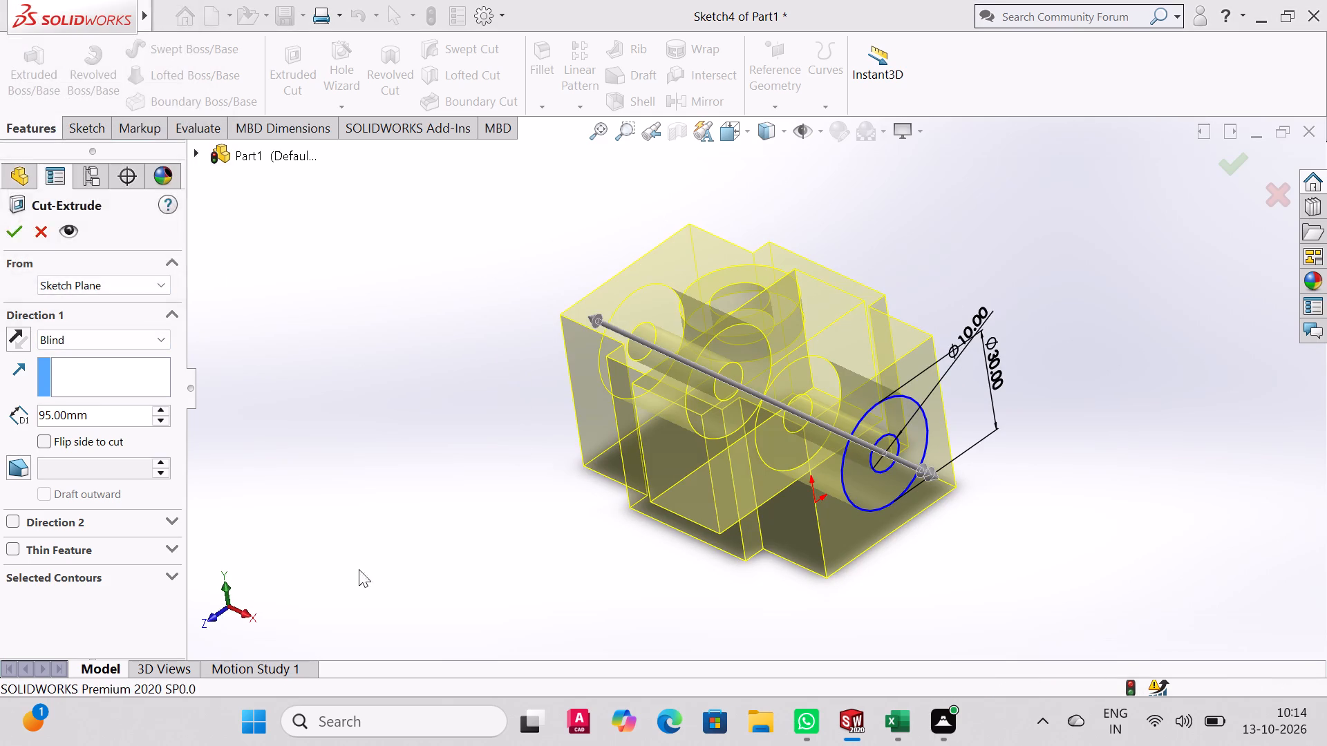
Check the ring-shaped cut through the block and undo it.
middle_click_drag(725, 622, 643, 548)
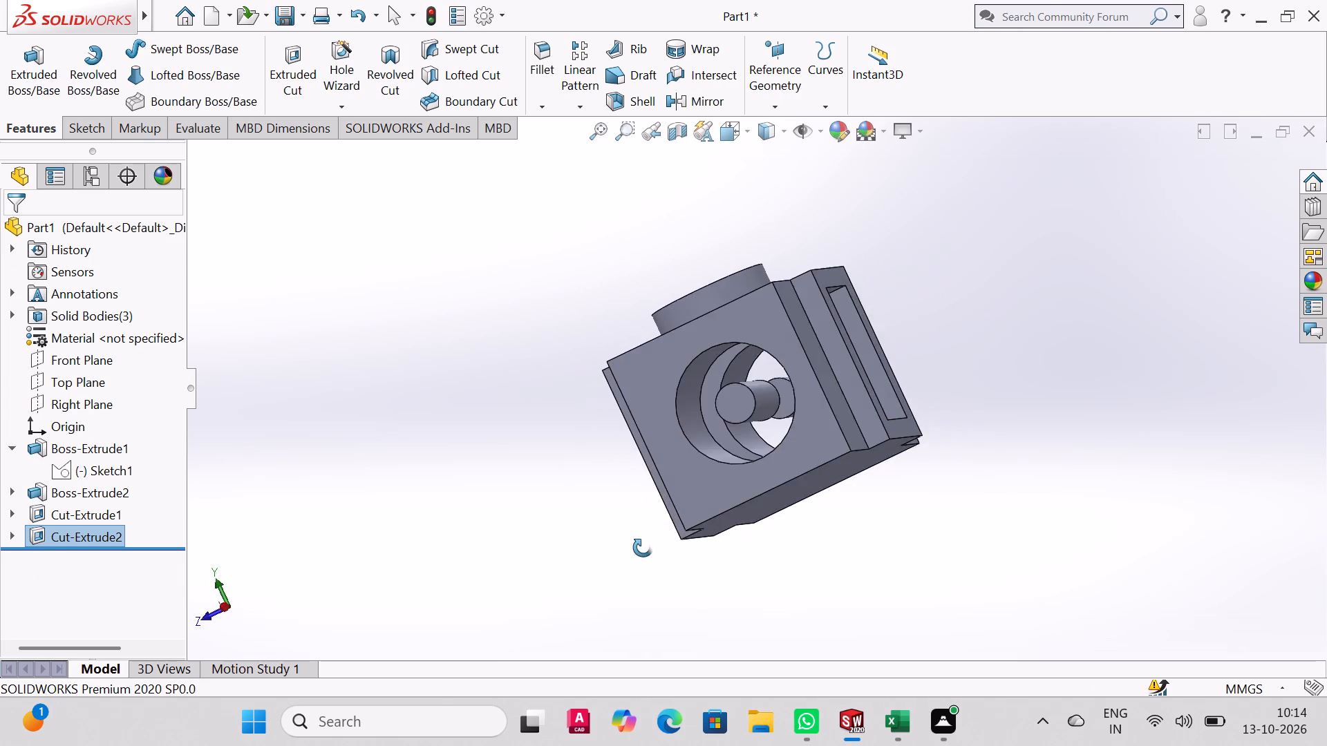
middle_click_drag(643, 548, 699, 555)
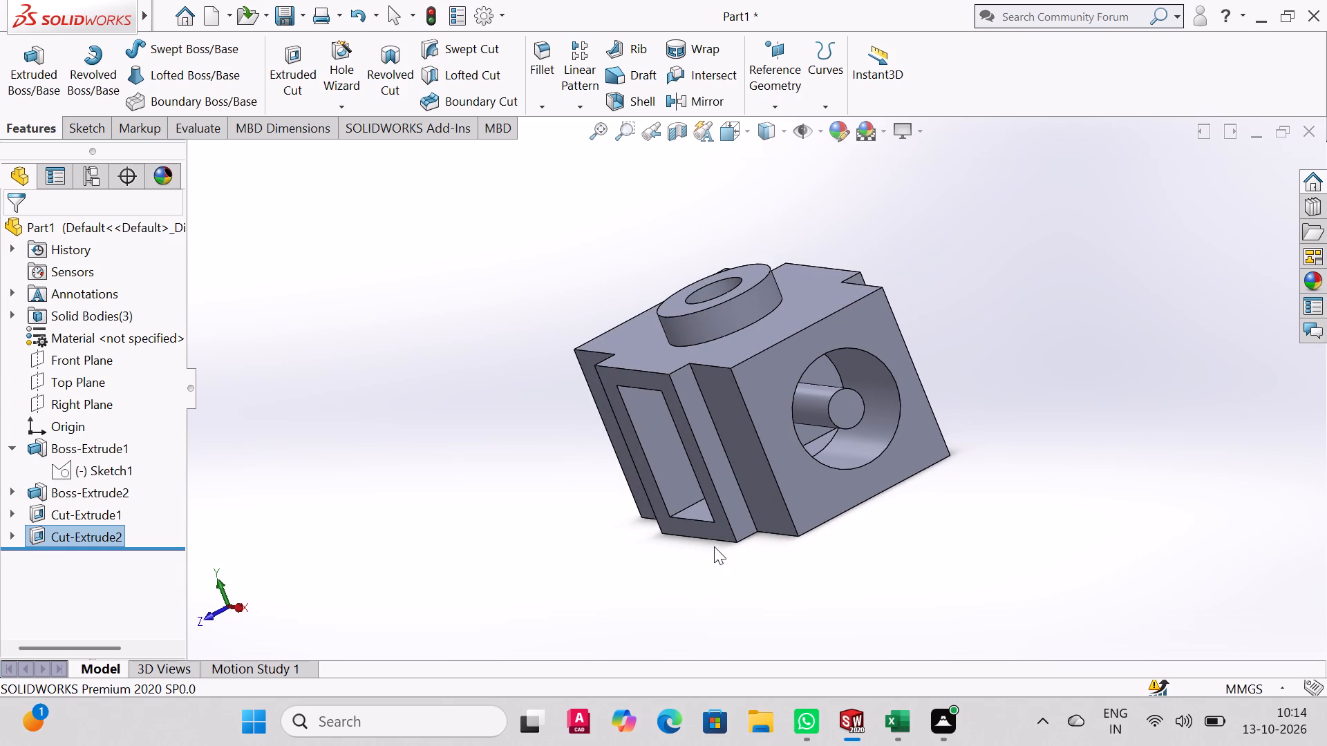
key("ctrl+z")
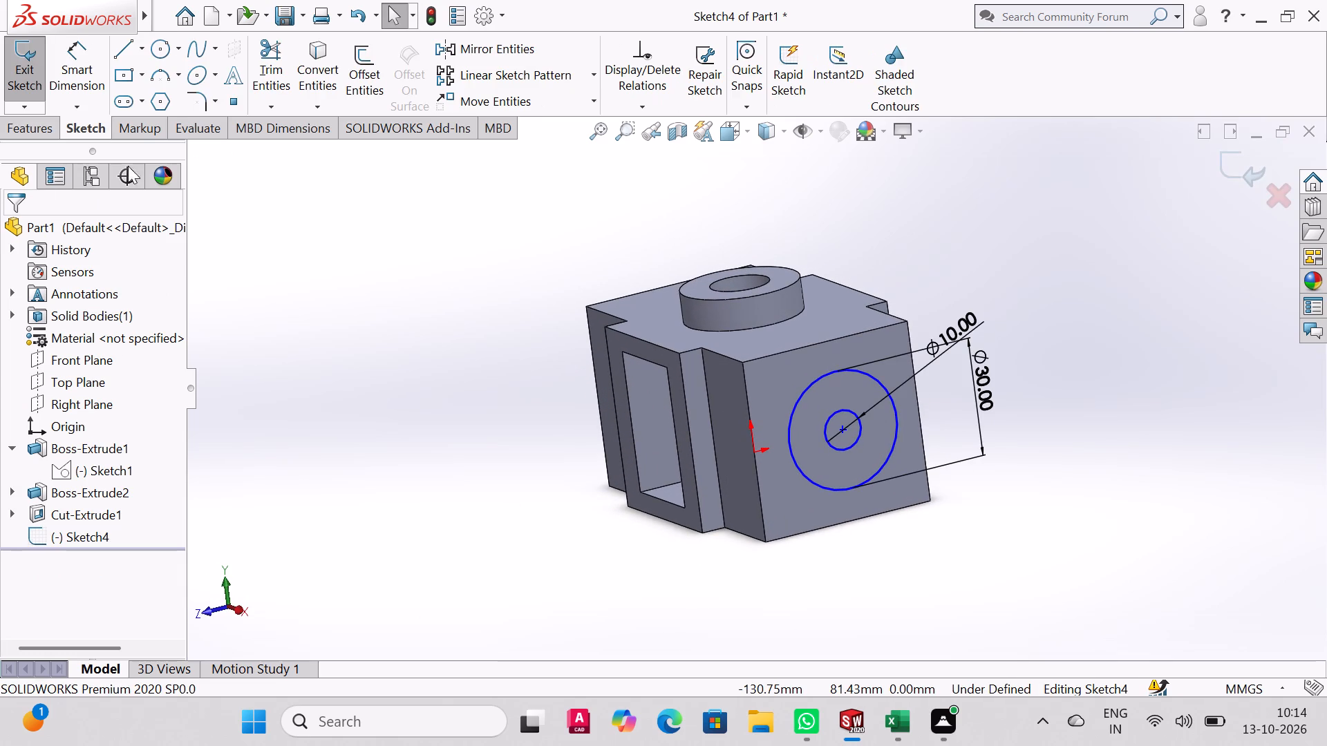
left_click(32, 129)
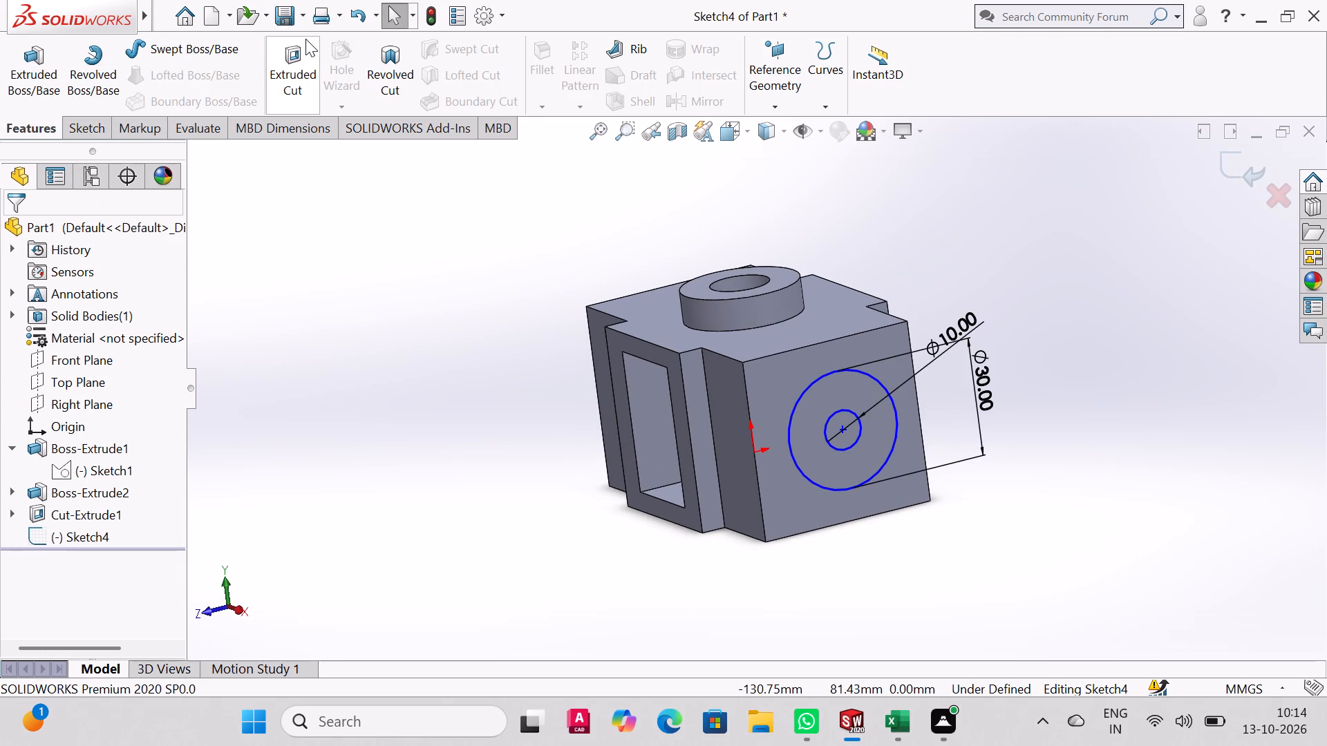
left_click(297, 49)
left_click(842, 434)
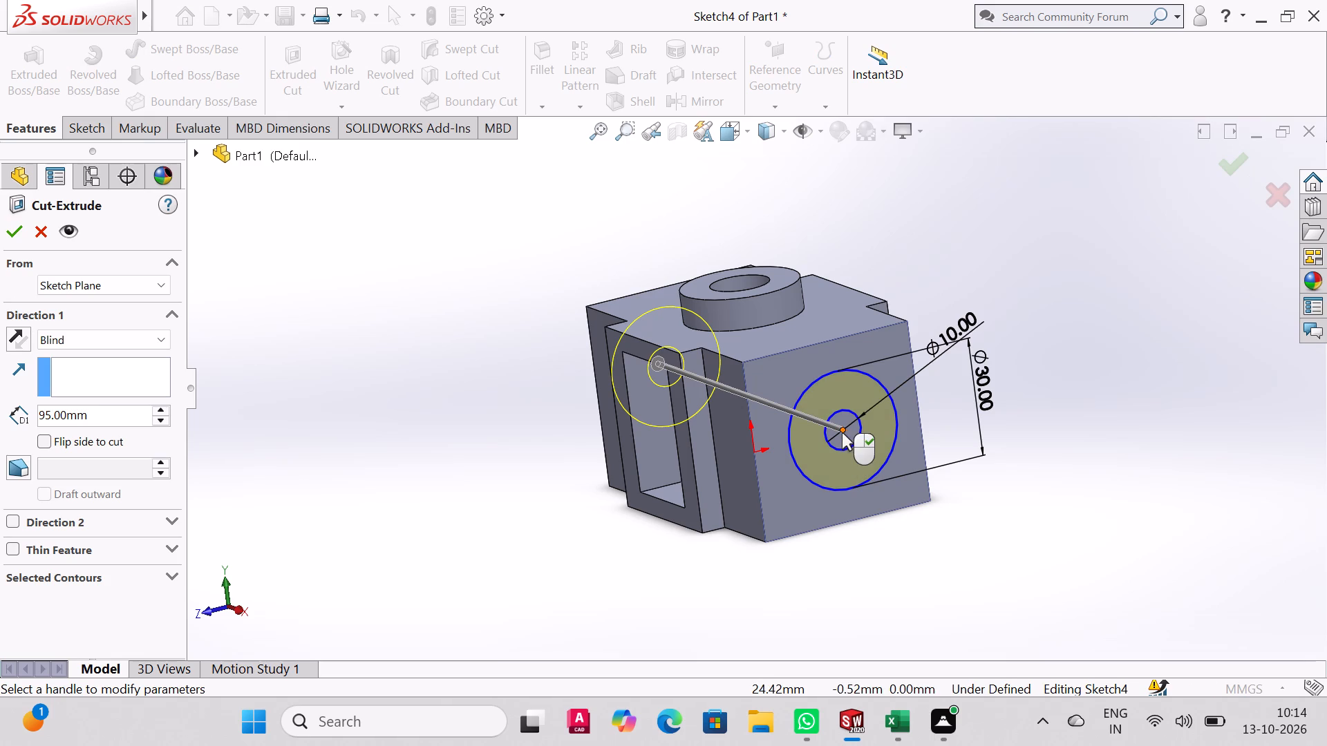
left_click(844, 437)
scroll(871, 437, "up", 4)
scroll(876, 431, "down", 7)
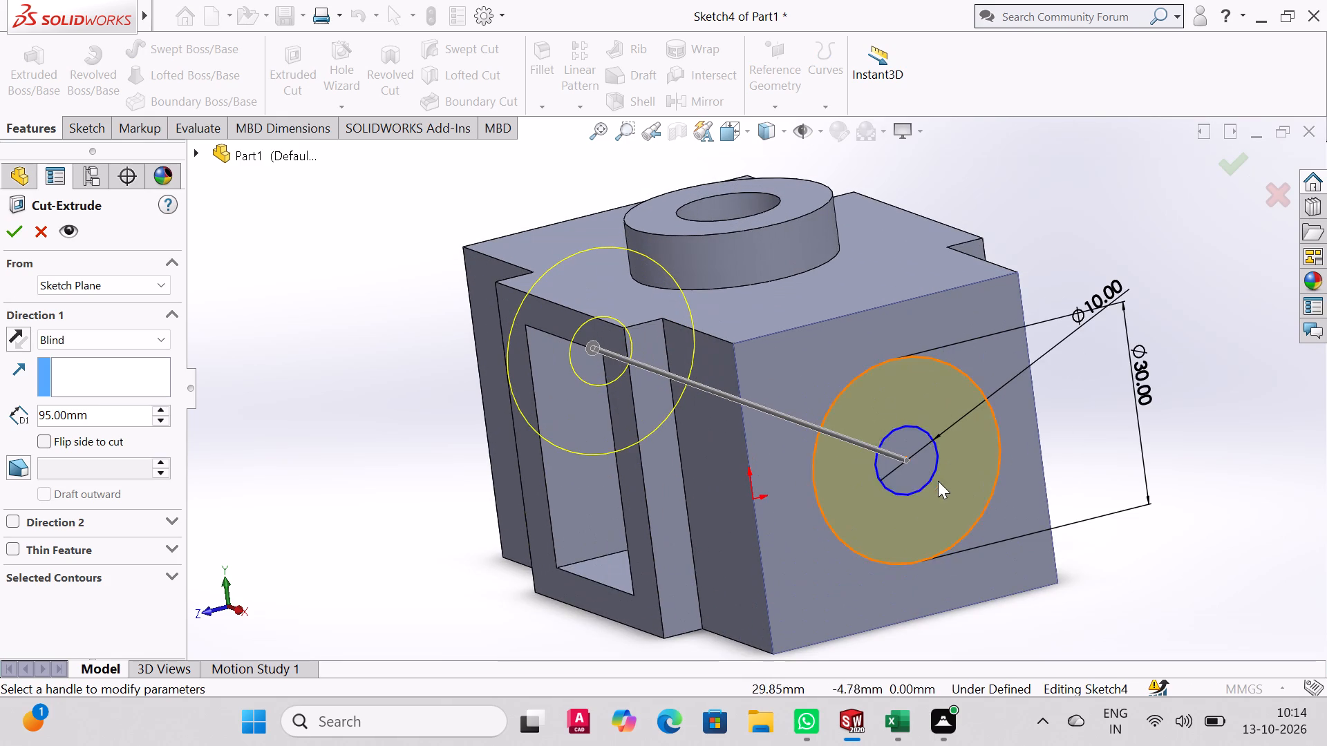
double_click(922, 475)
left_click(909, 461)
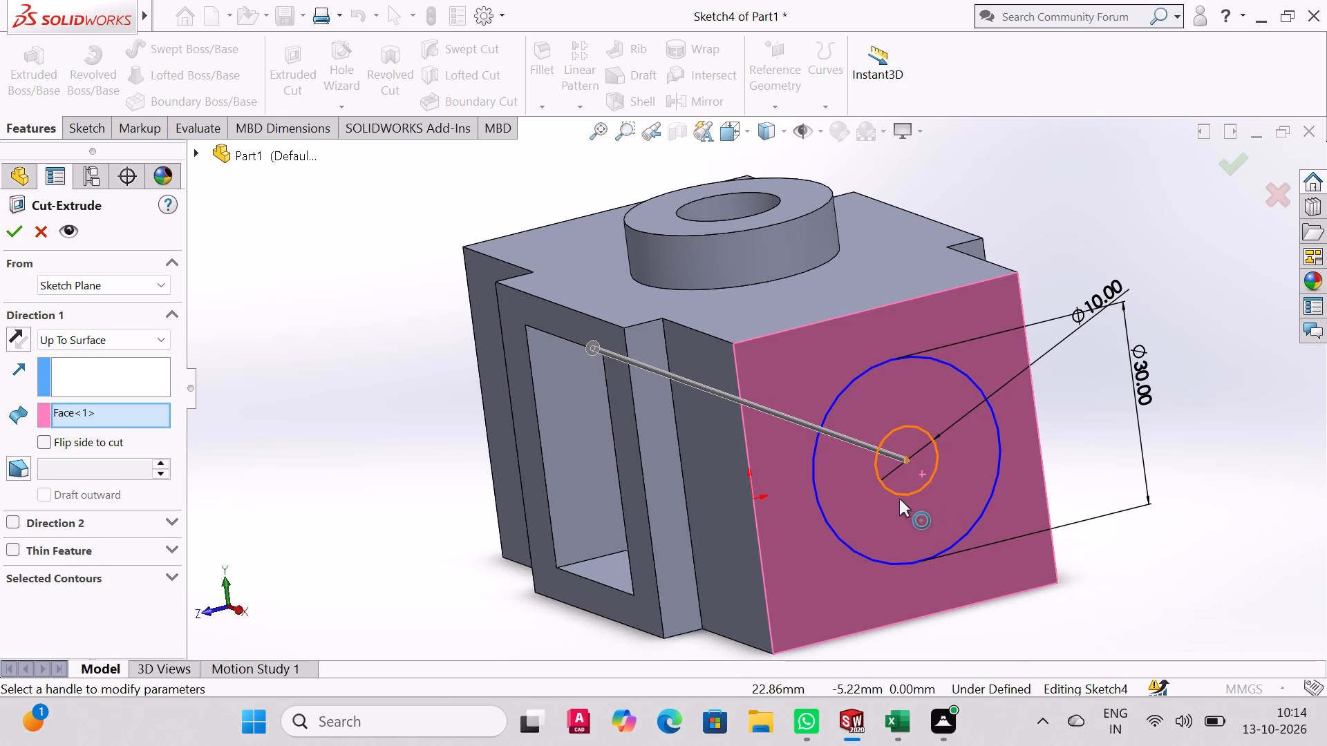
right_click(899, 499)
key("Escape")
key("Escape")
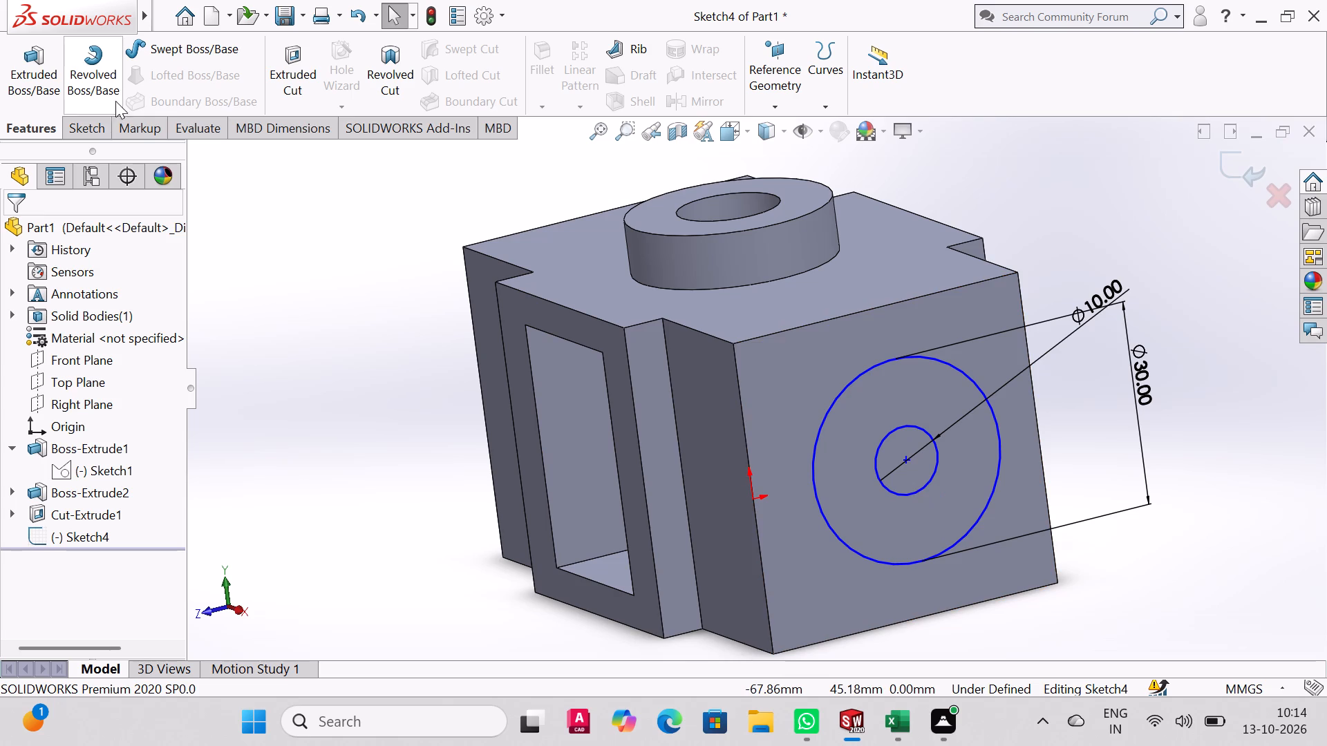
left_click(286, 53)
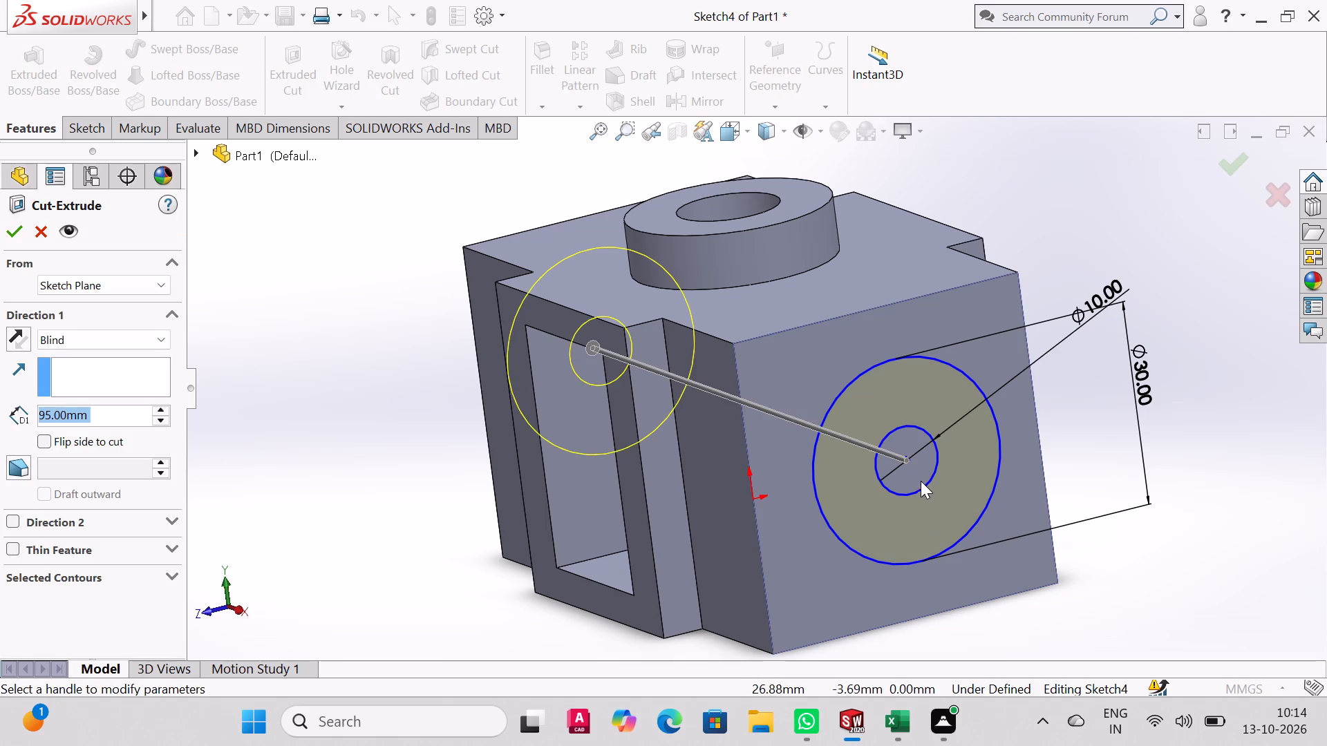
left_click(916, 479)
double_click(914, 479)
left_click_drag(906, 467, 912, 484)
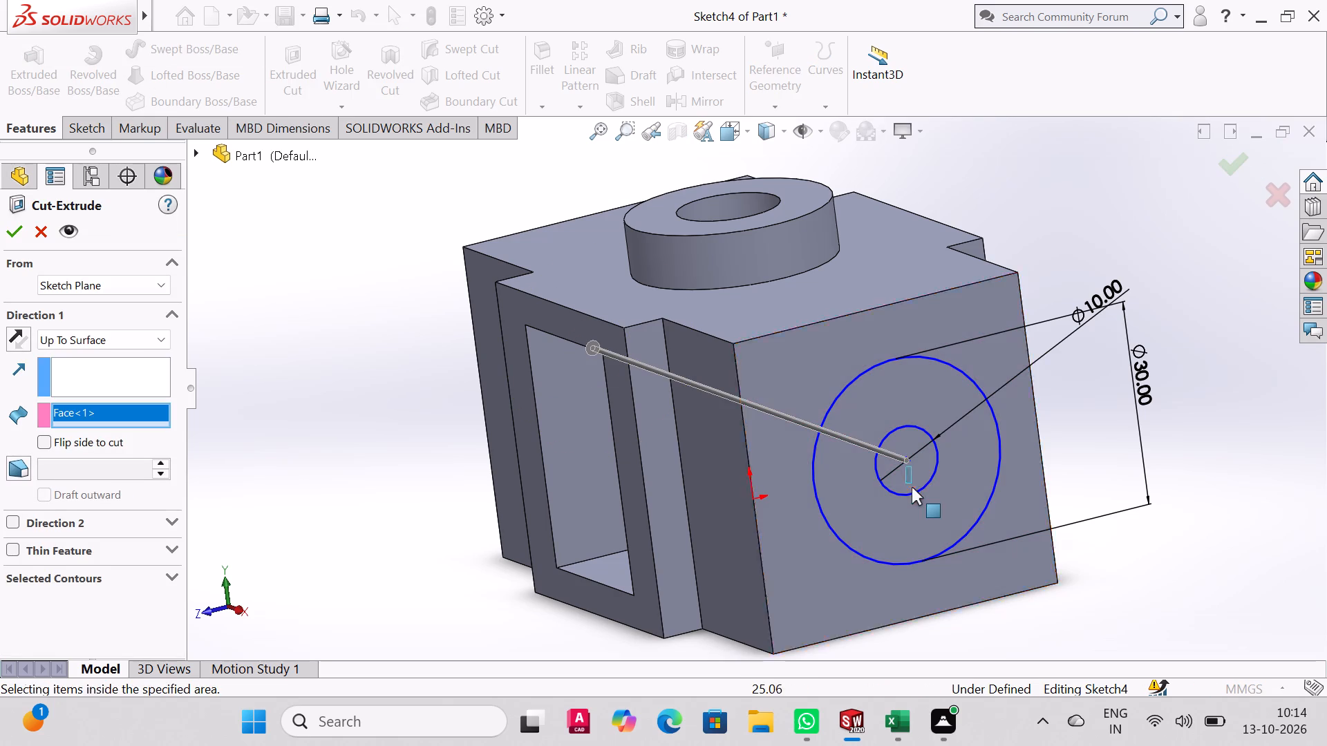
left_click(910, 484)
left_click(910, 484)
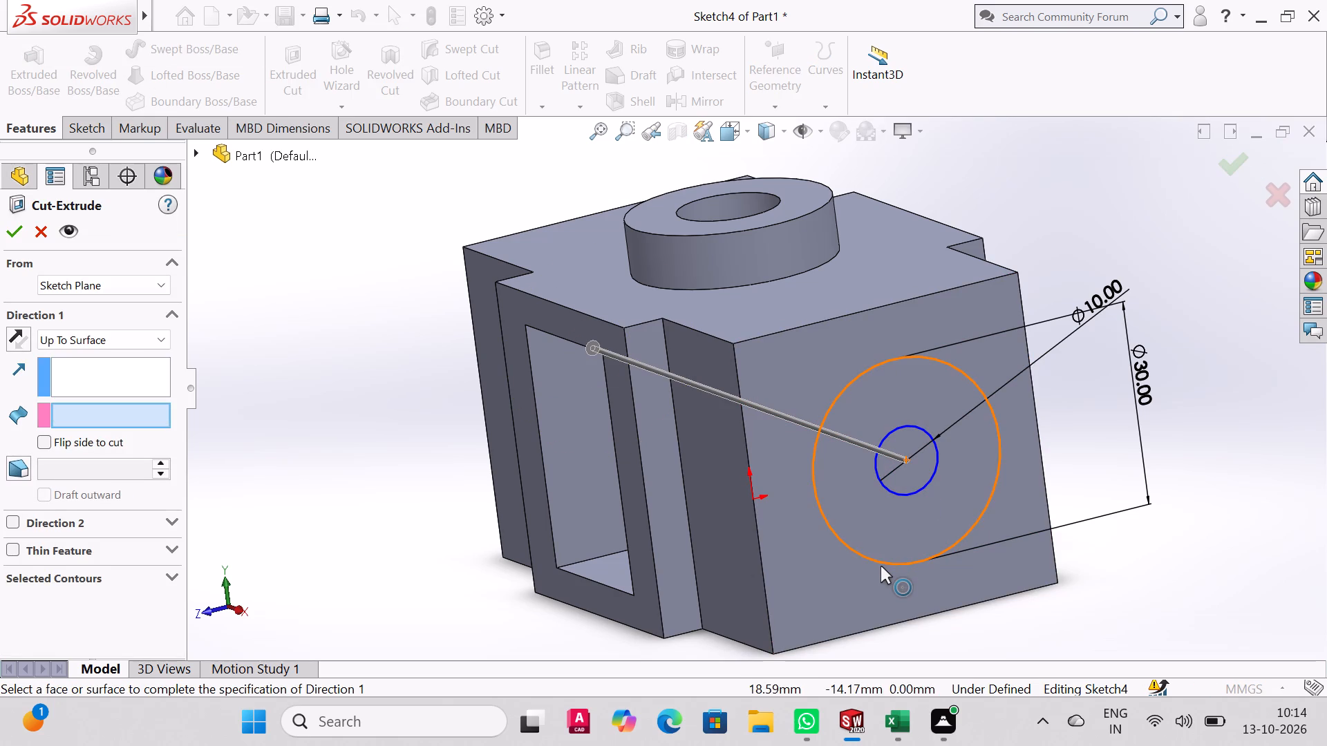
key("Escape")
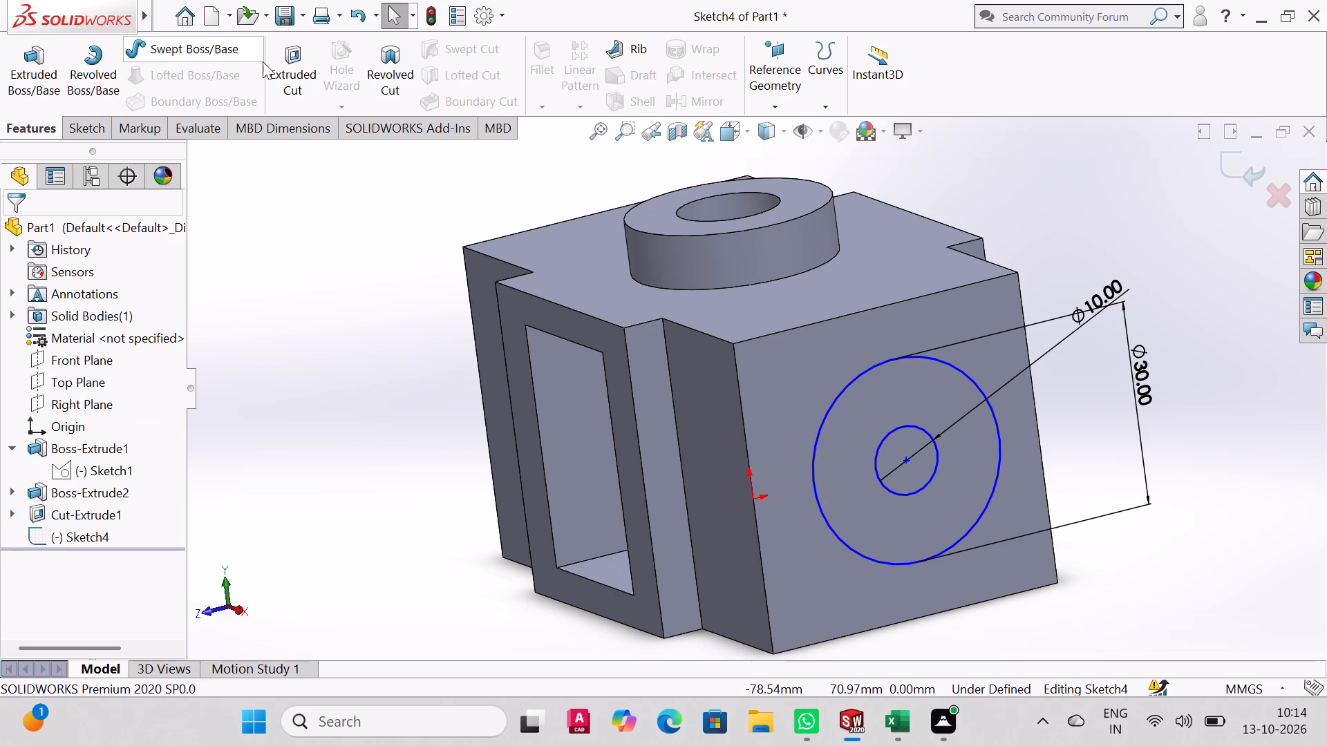
Cut-extrude only the inner 10 mm circle of the end-face sketch to a blind depth of 95 mm.
left_click(295, 59)
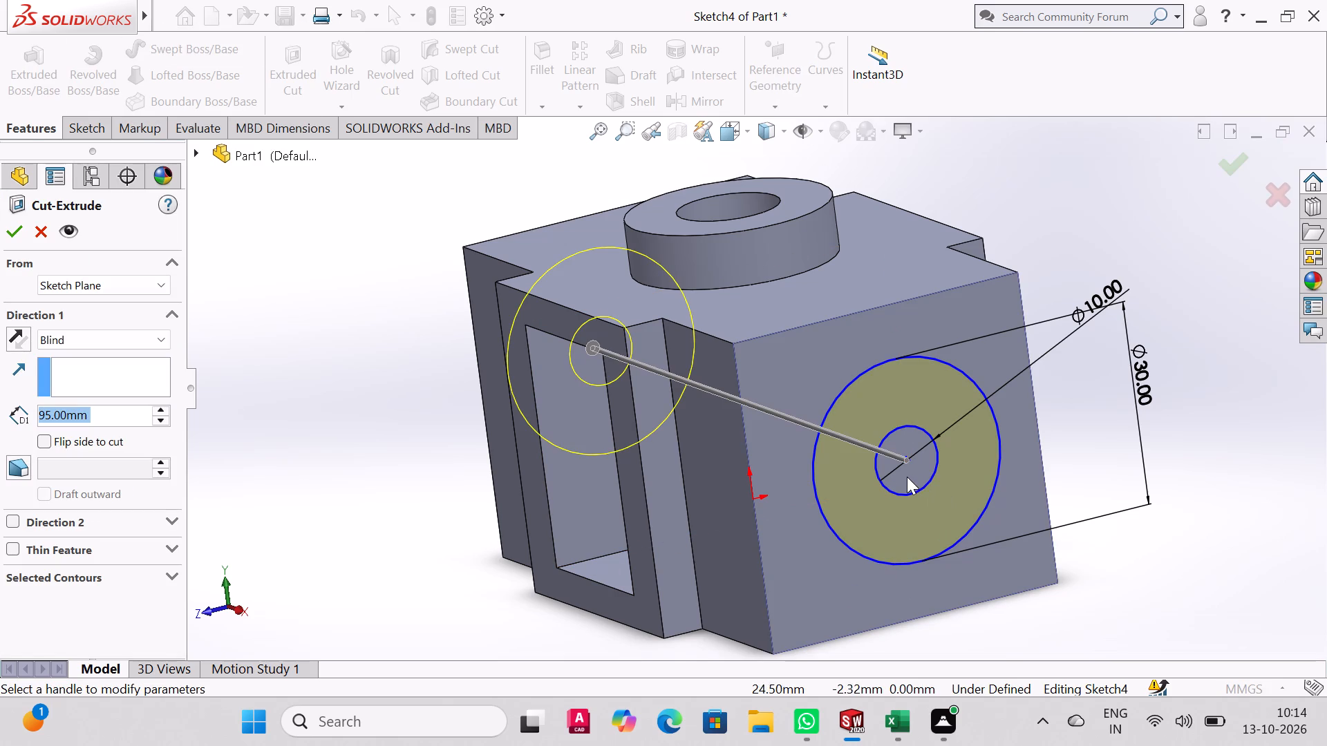
left_click(907, 476)
right_click(872, 502)
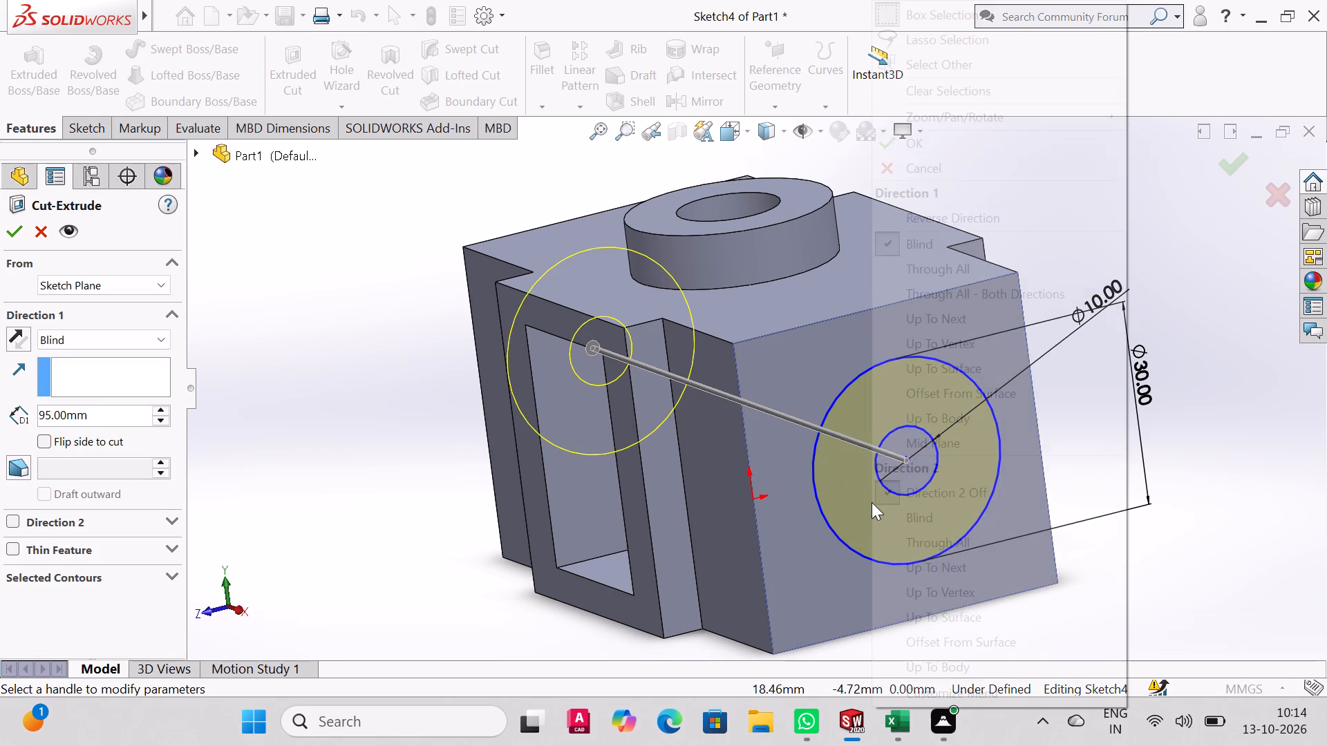
key("Escape")
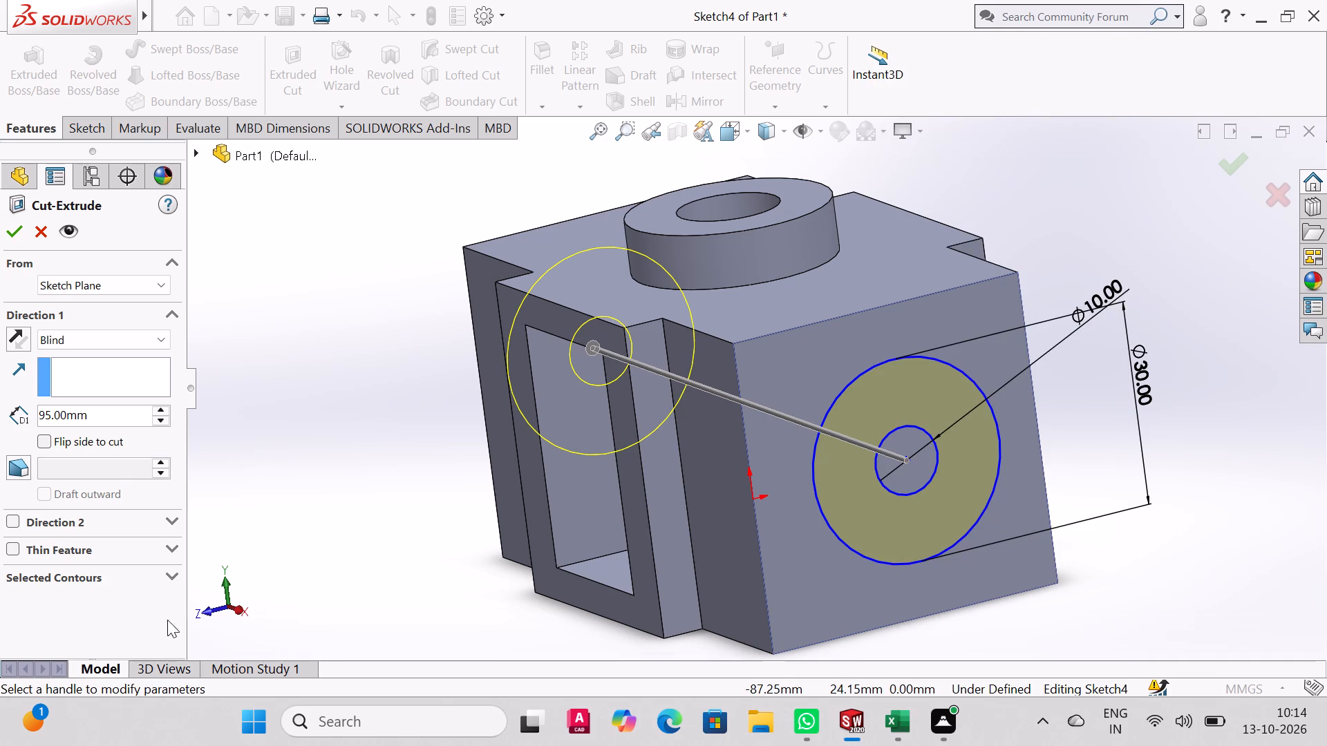
left_click(170, 573)
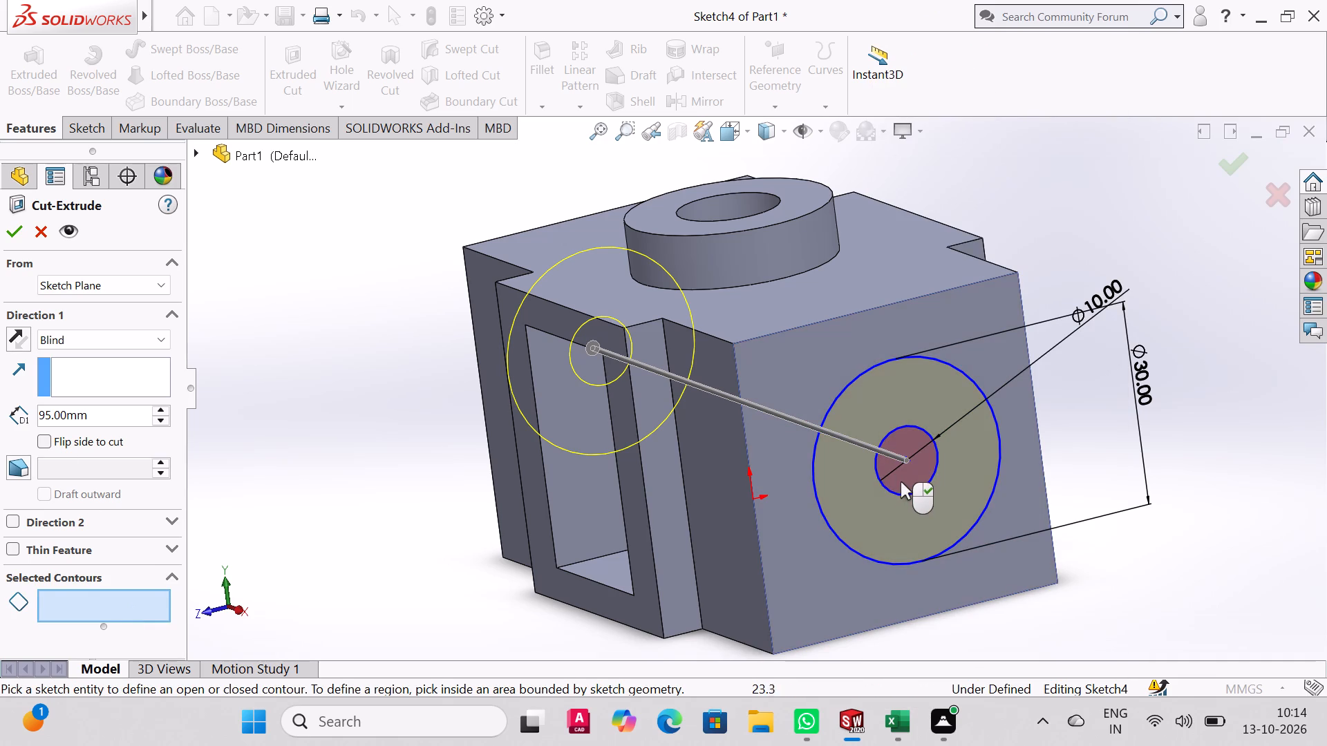
left_click(901, 480)
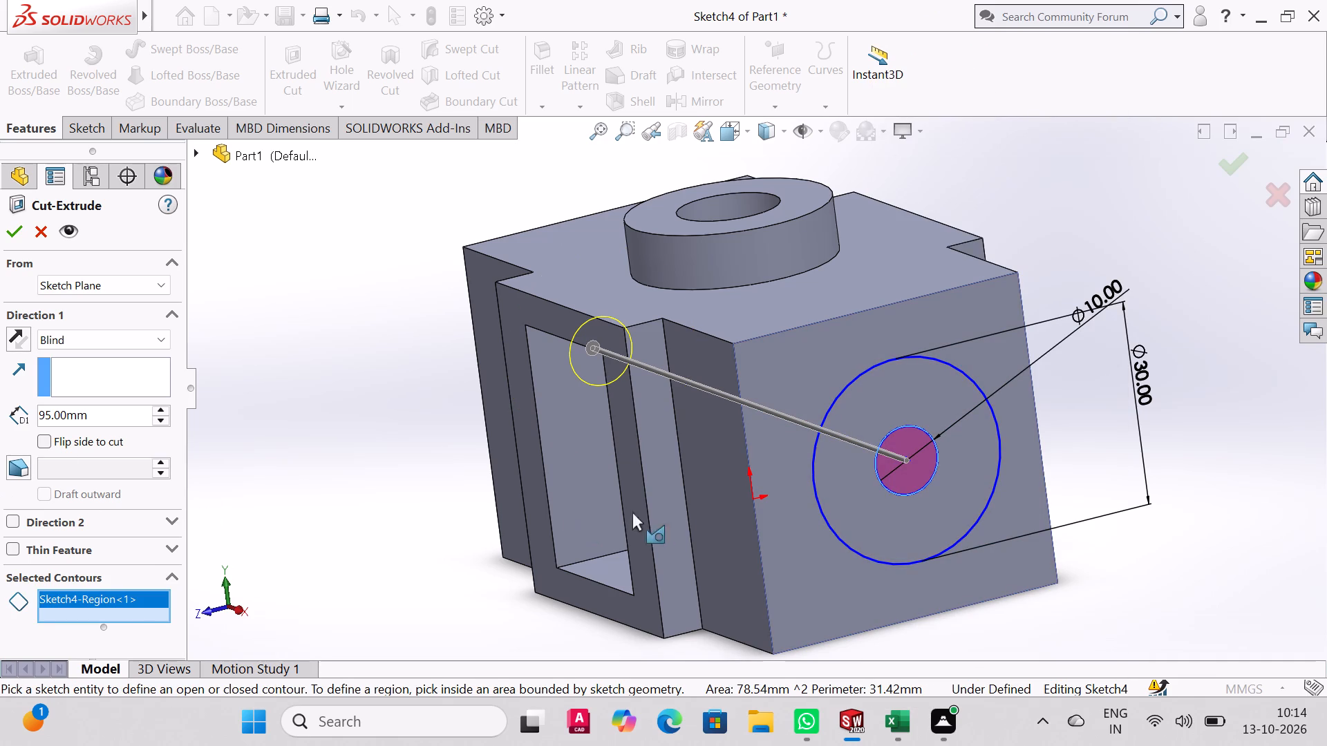
middle_click_drag(641, 508, 677, 542)
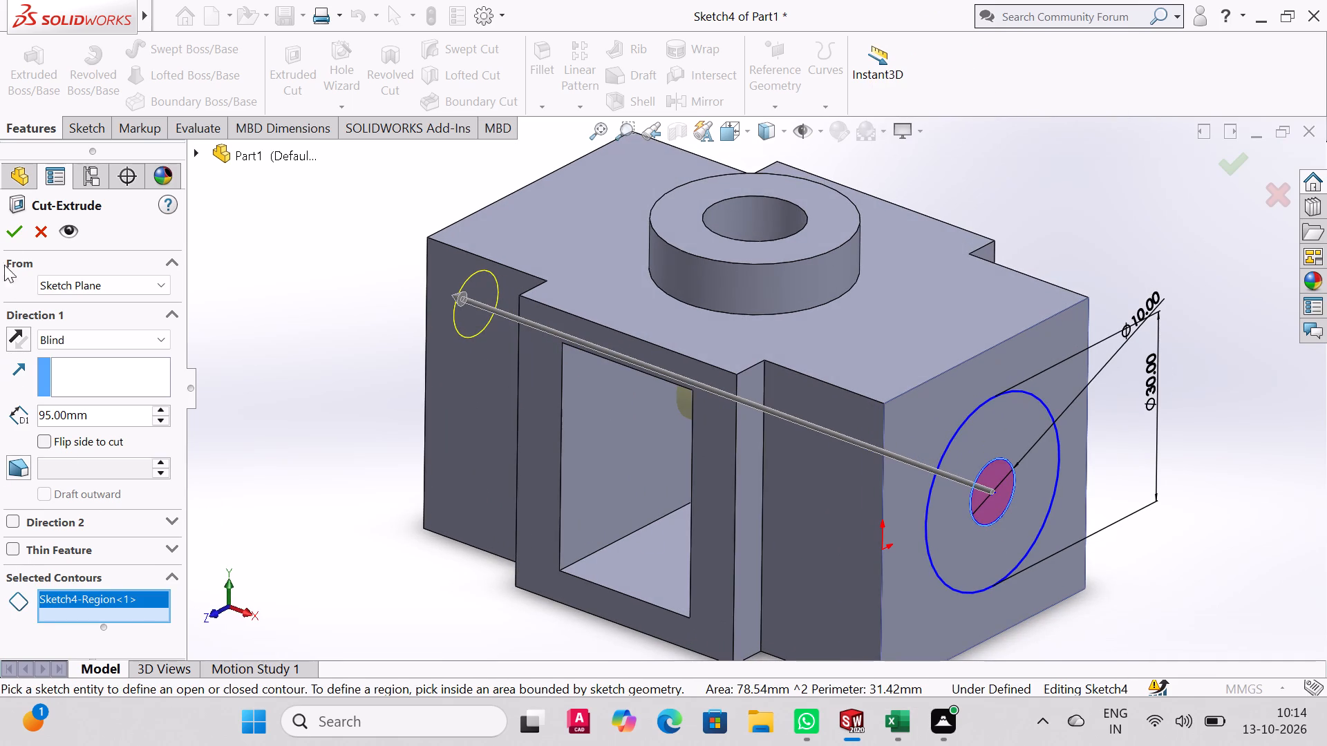
left_click(7, 231)
Reopen the two-circle sketch of the 10 mm hole cut for editing.
middle_click_drag(495, 378, 379, 224)
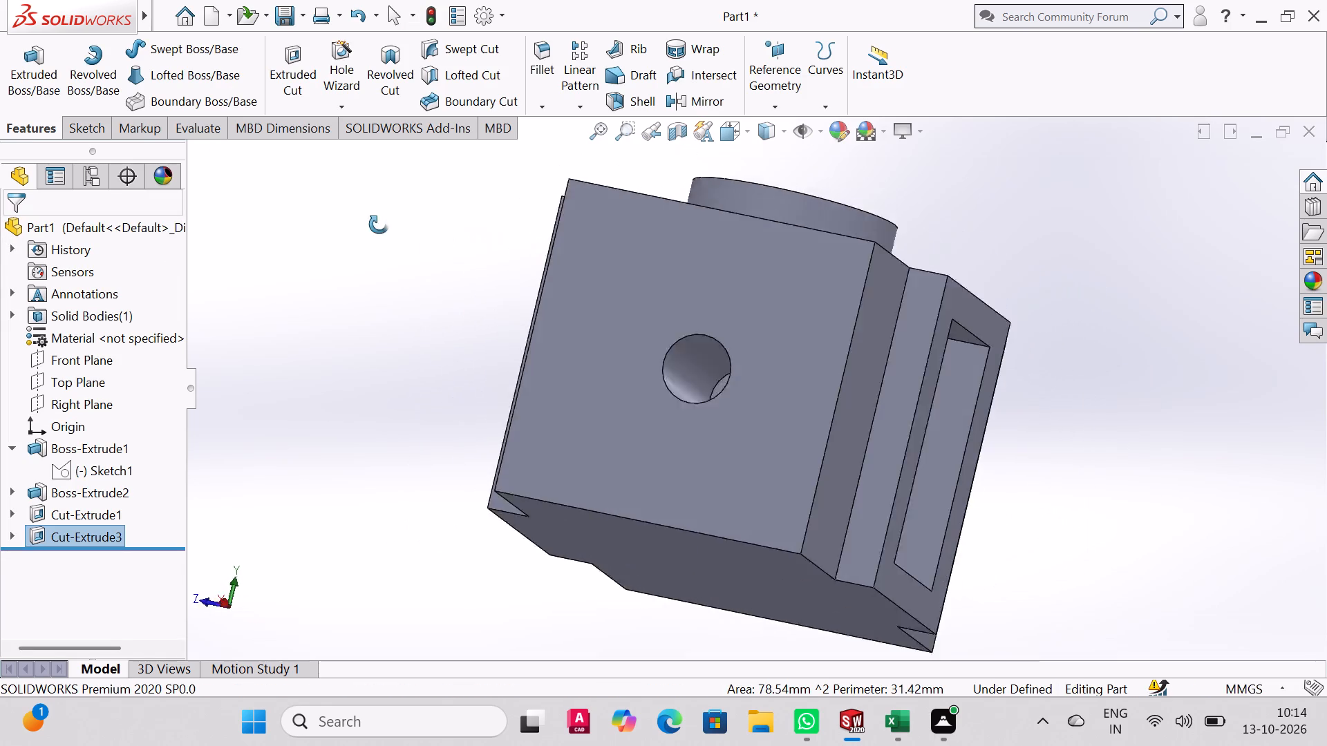
middle_click_drag(379, 224, 399, 305)
middle_click_drag(563, 350, 594, 323)
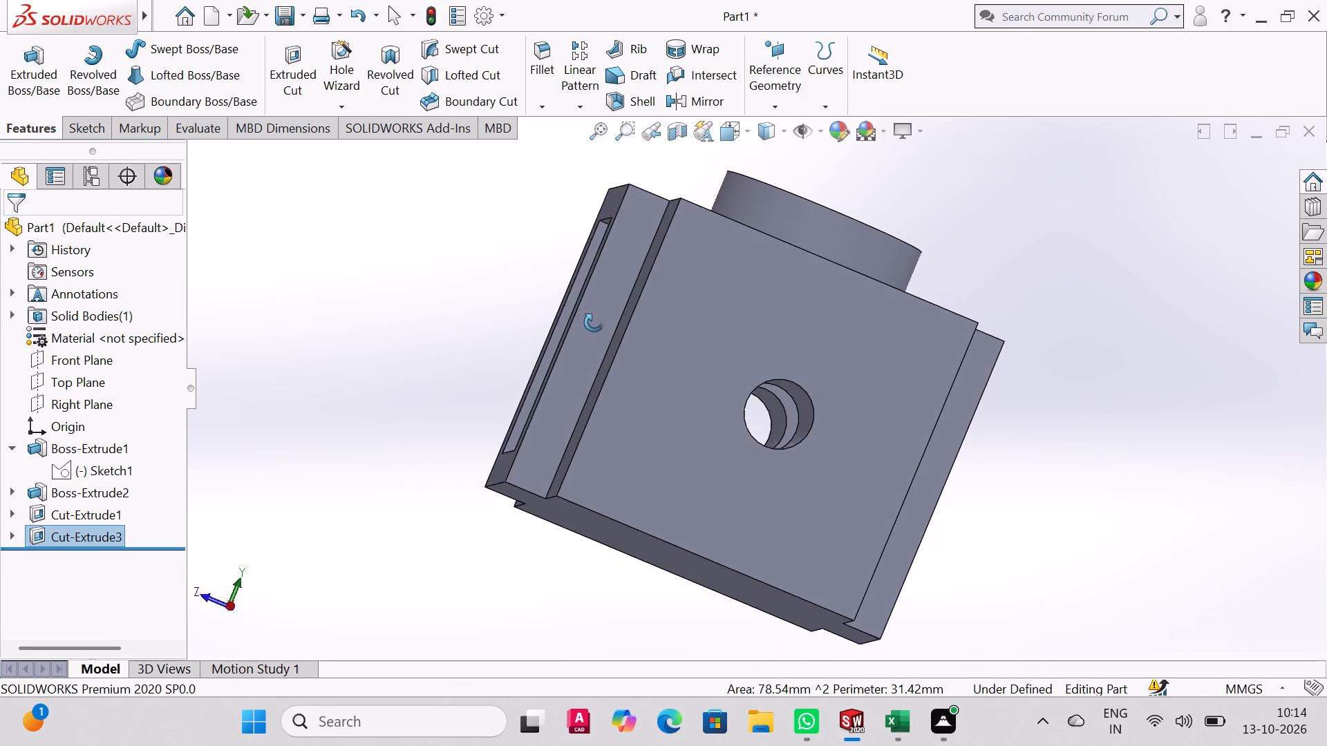
middle_click_drag(594, 323, 628, 392)
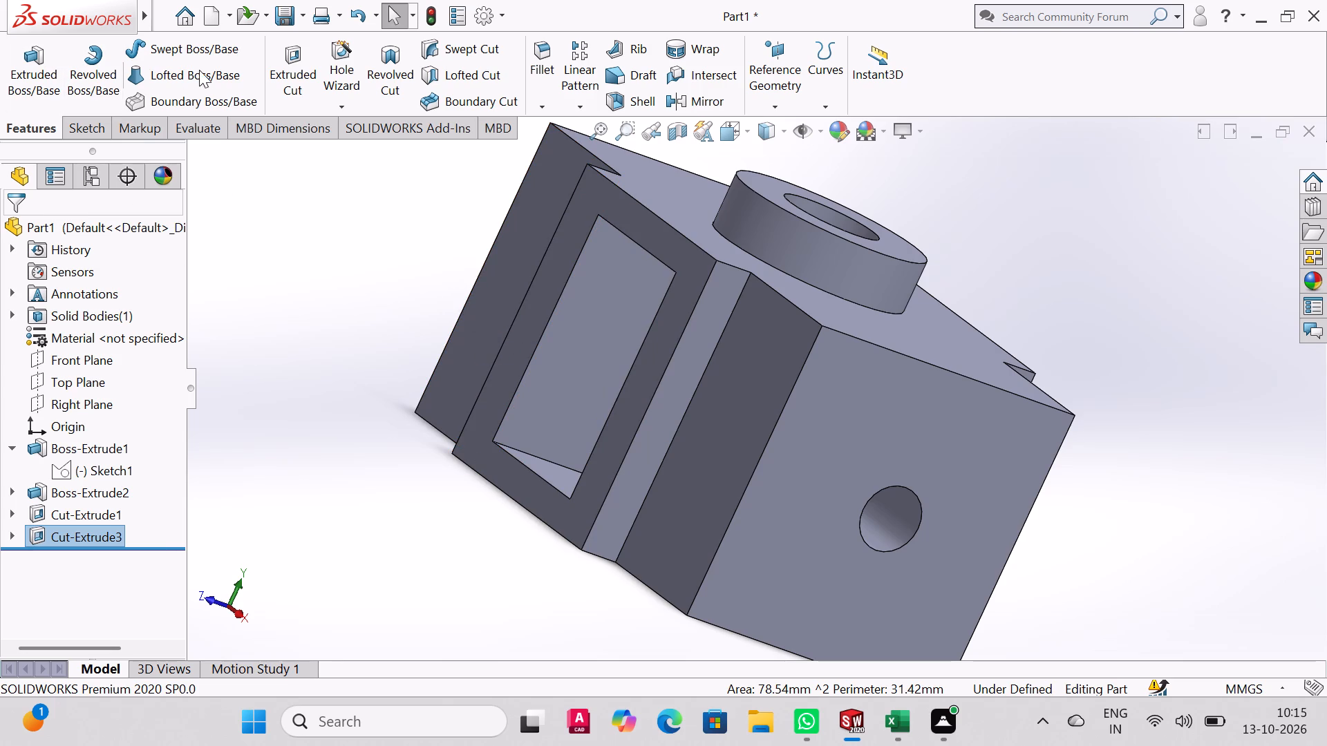
left_click(275, 56)
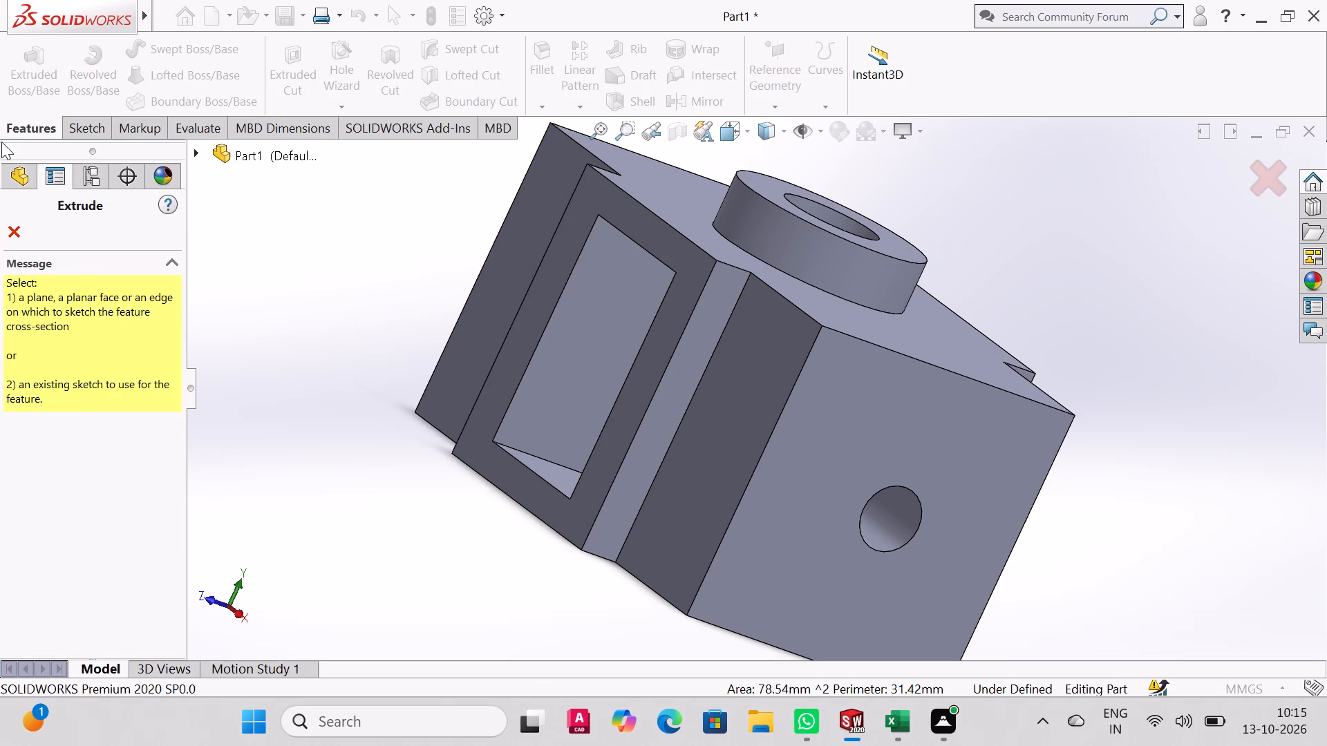
left_click(18, 227)
left_click(8, 536)
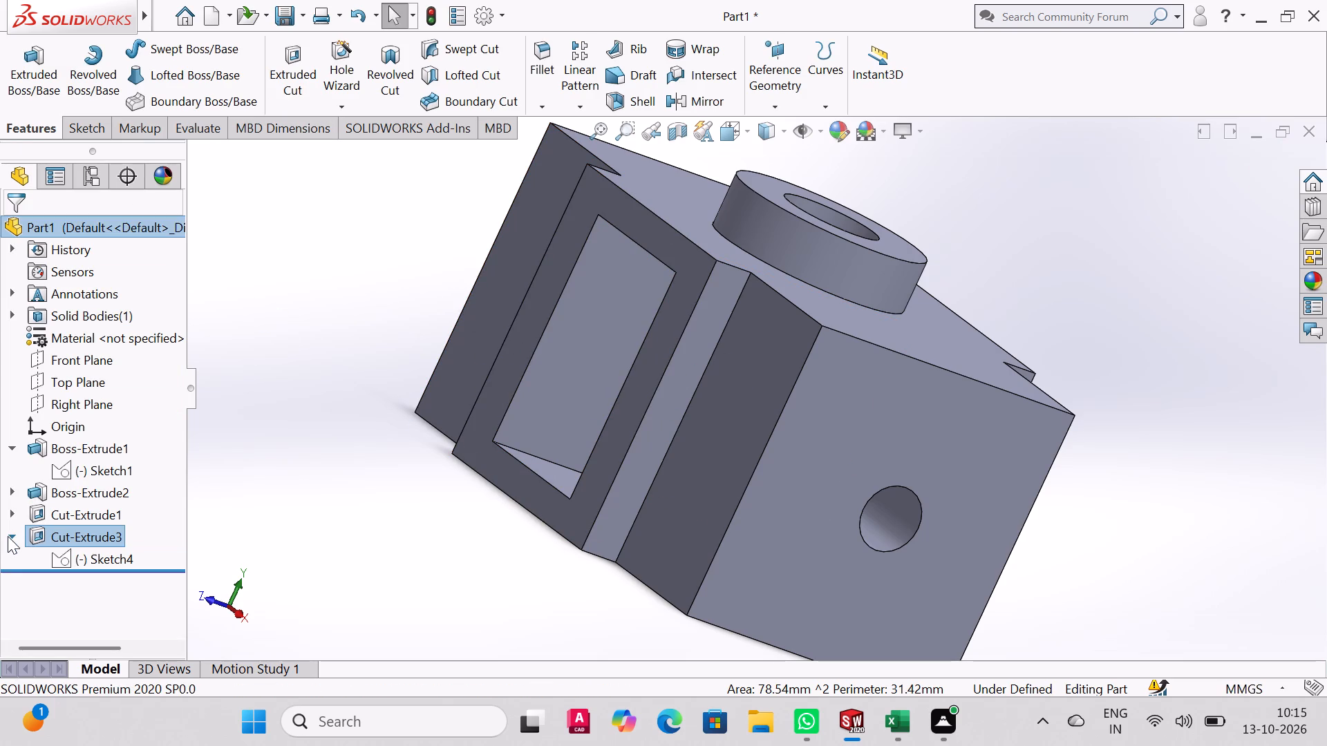
left_click(50, 561)
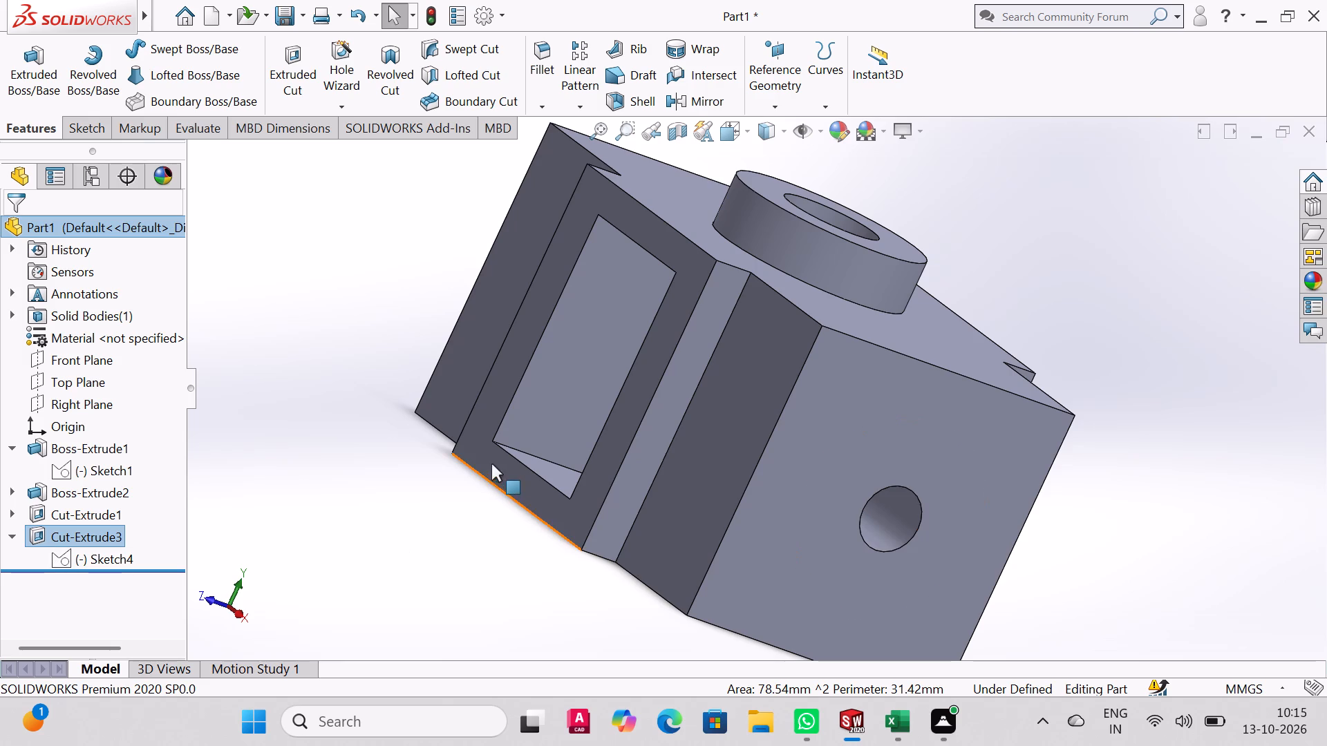
left_click(48, 564)
left_click(64, 563)
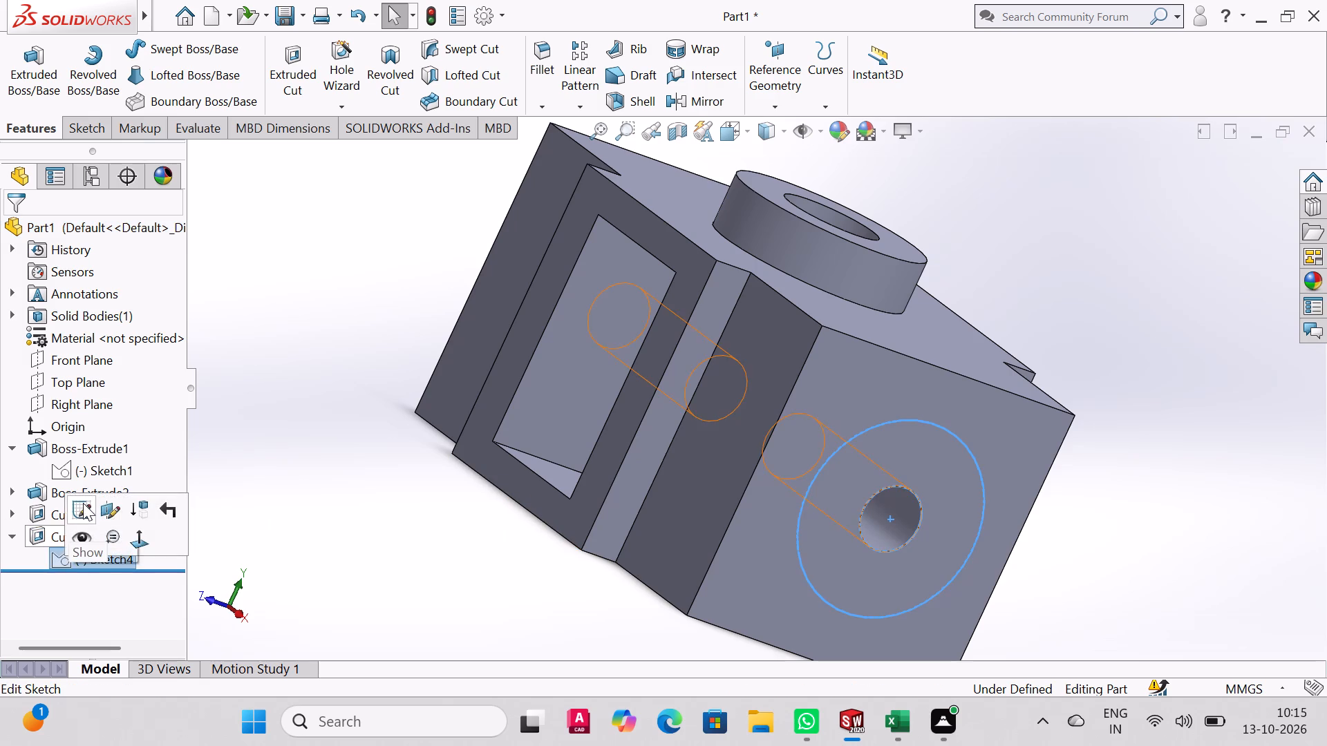
left_click(83, 503)
Sketch a vertical line about 8 mm long from the 30 mm circle to the top edge, and outline the 46 mm square end face.
scroll(548, 408, "up", 1)
middle_click_drag(548, 408, 386, 296)
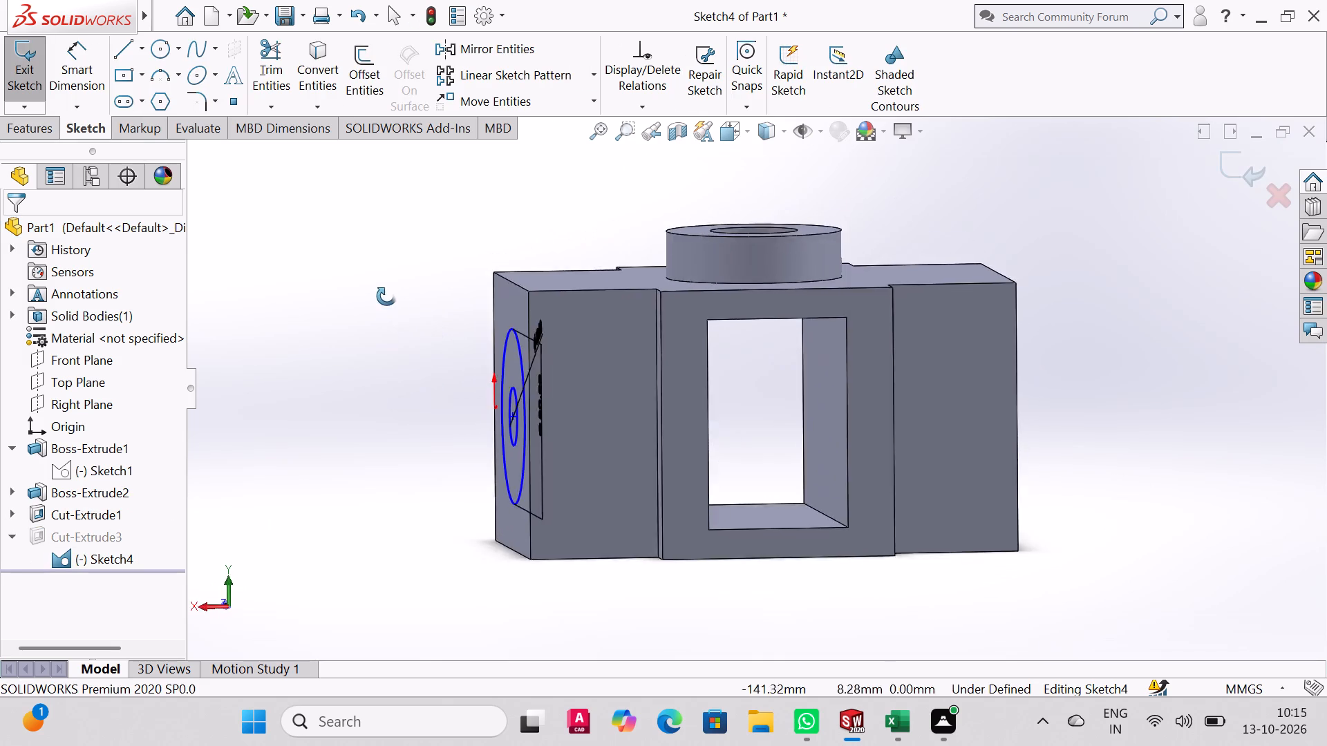
middle_click_drag(386, 296, 480, 321)
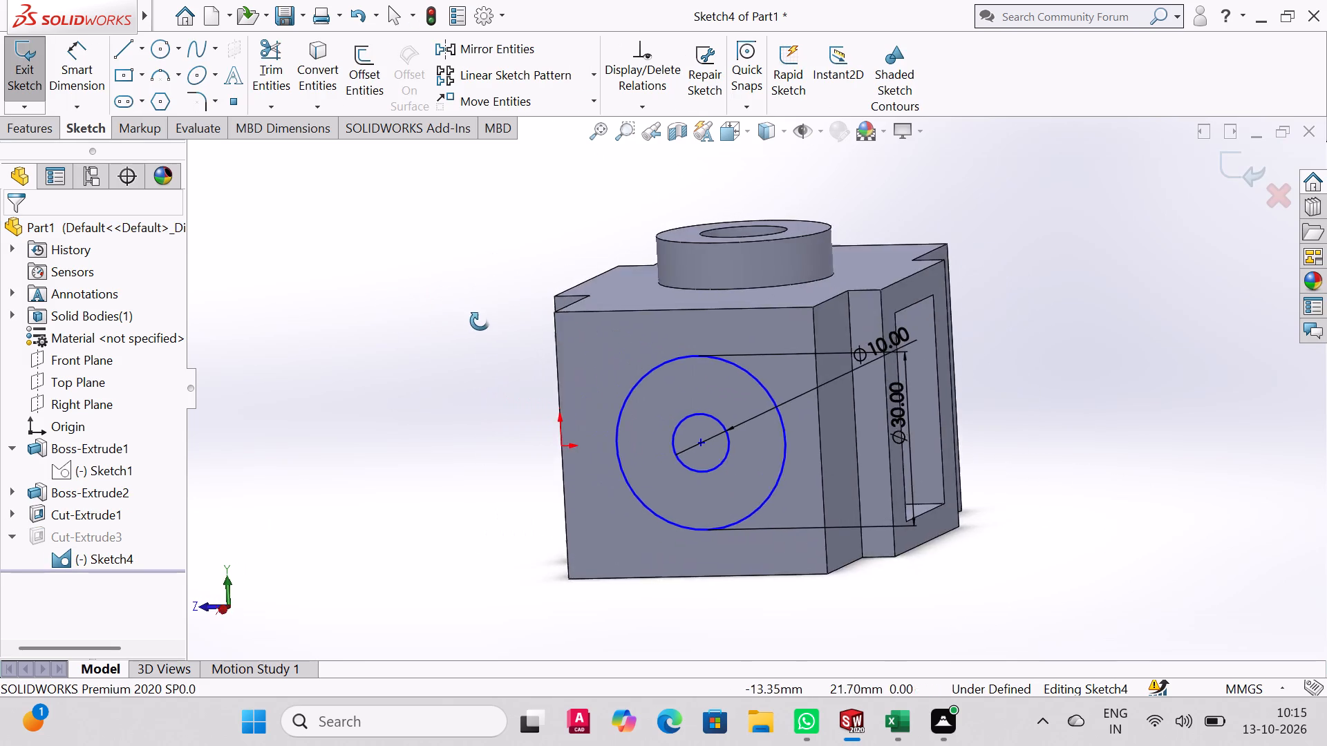
middle_click_drag(480, 321, 499, 341)
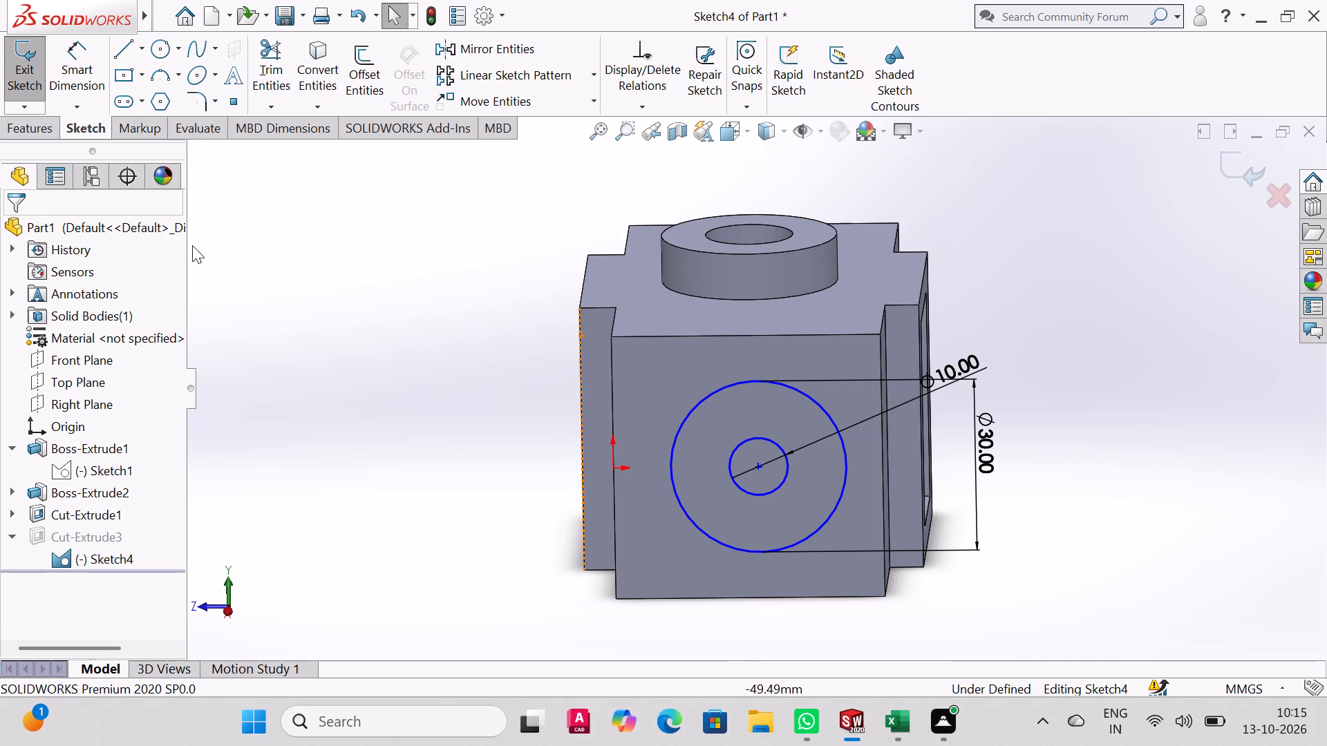
left_click(122, 50)
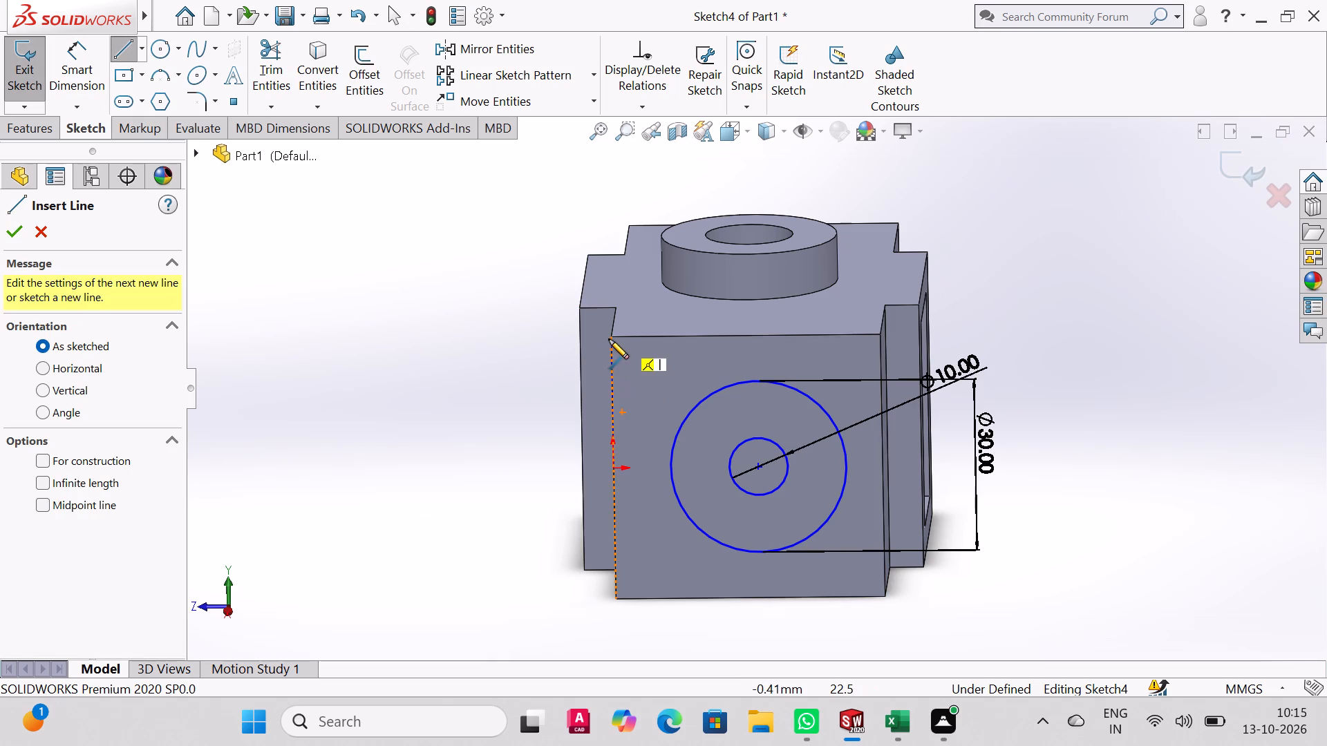
left_click(751, 382)
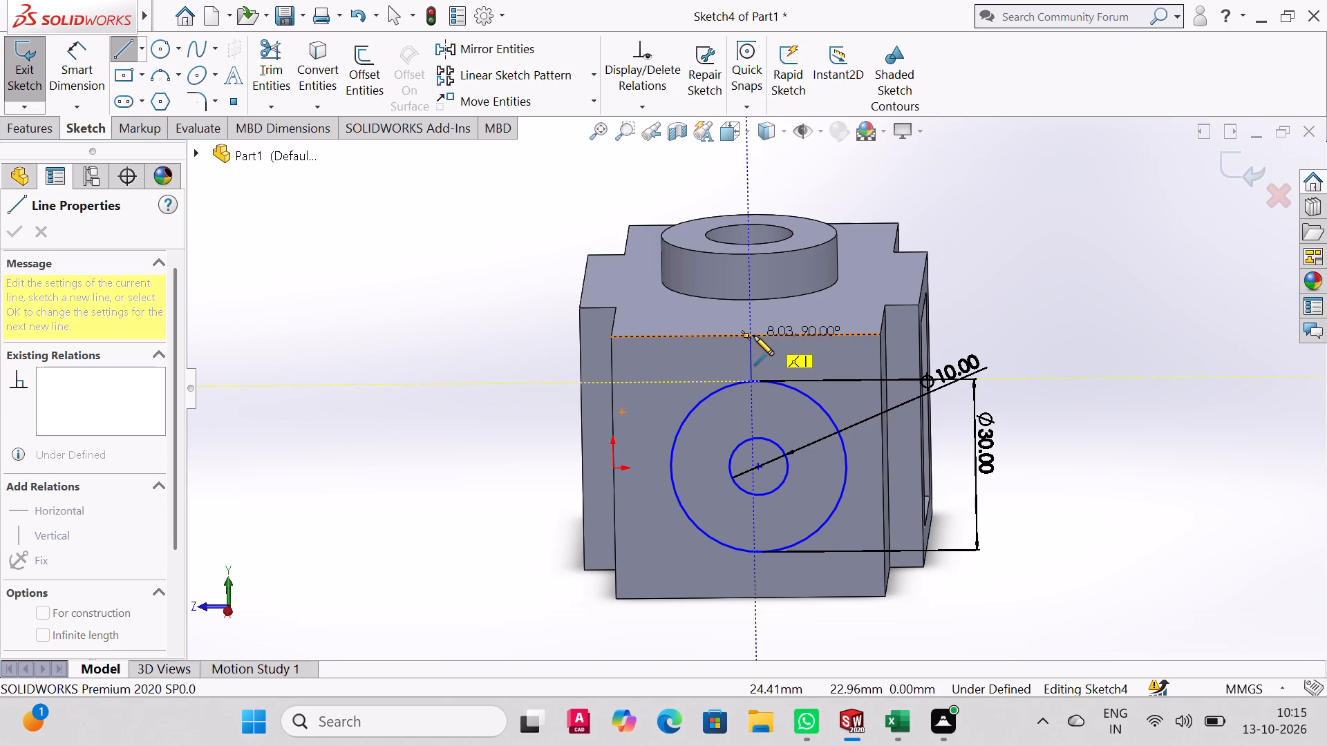
left_click(754, 336)
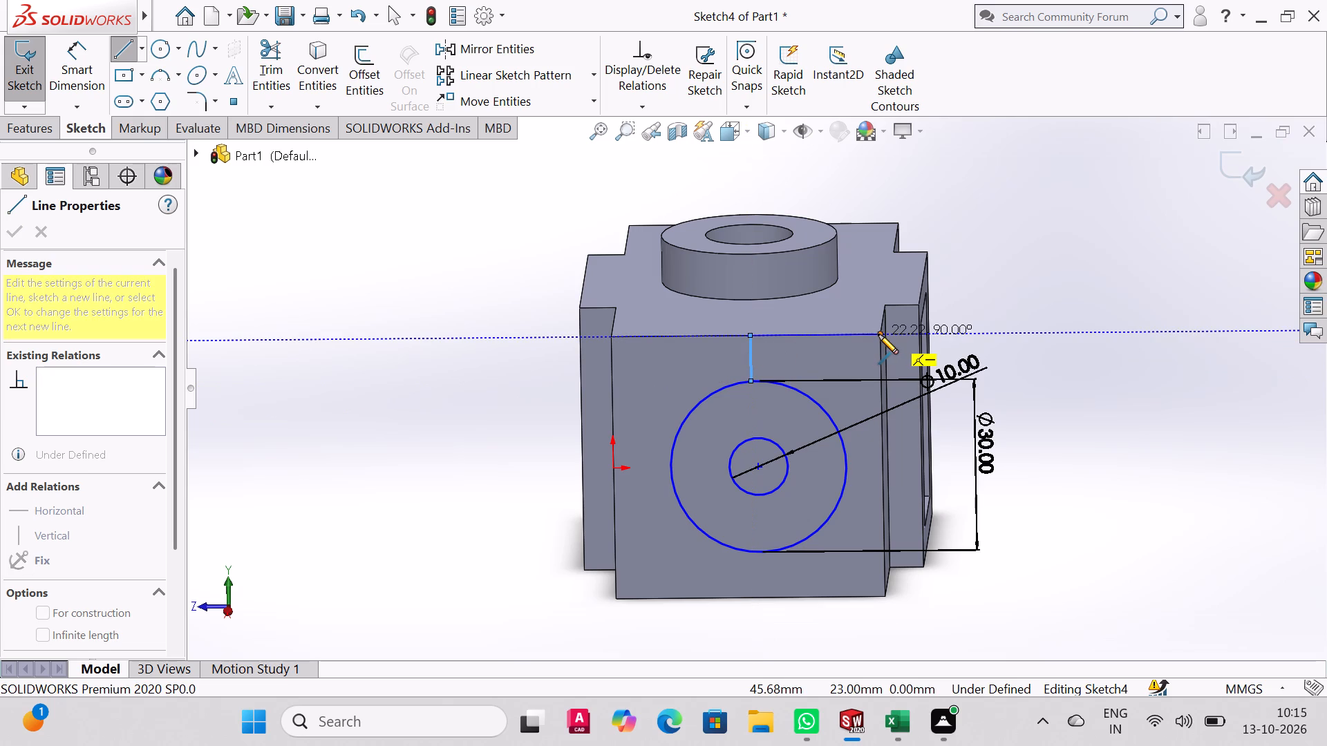
left_click(881, 334)
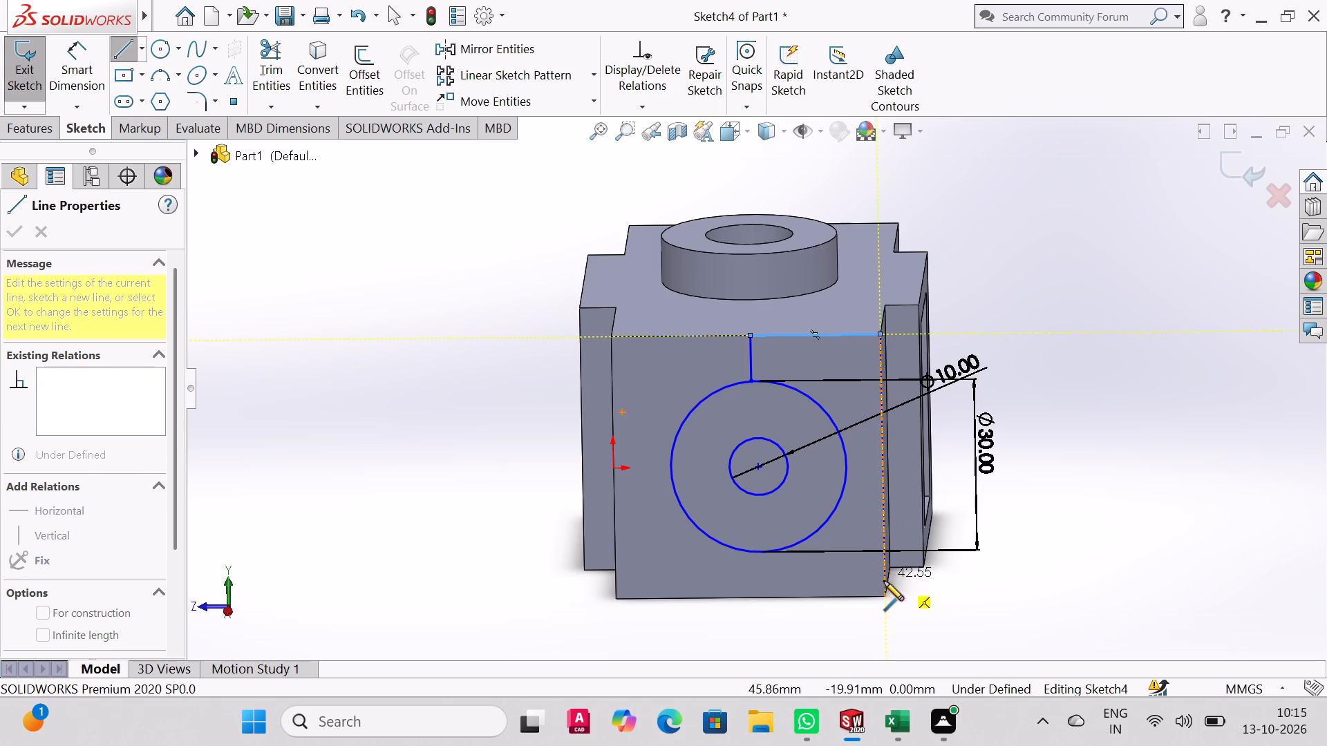
left_click(886, 596)
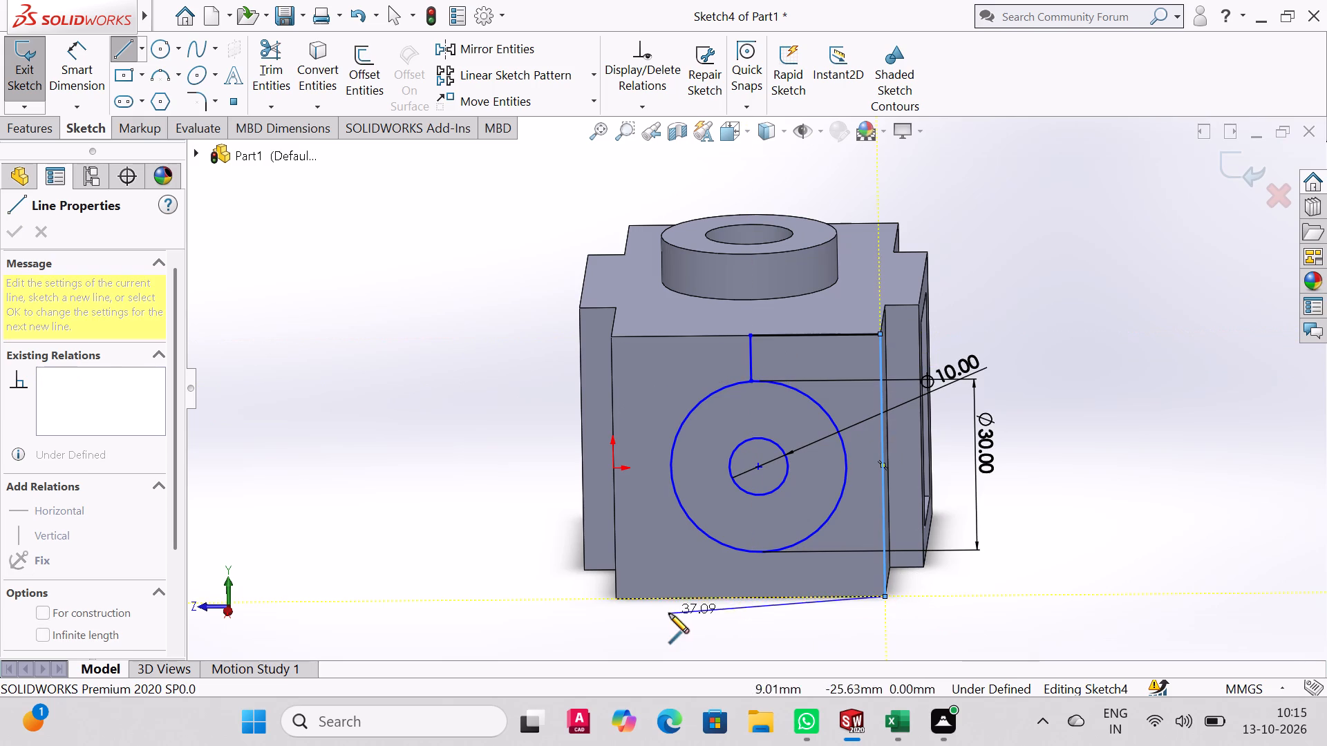
left_click(615, 599)
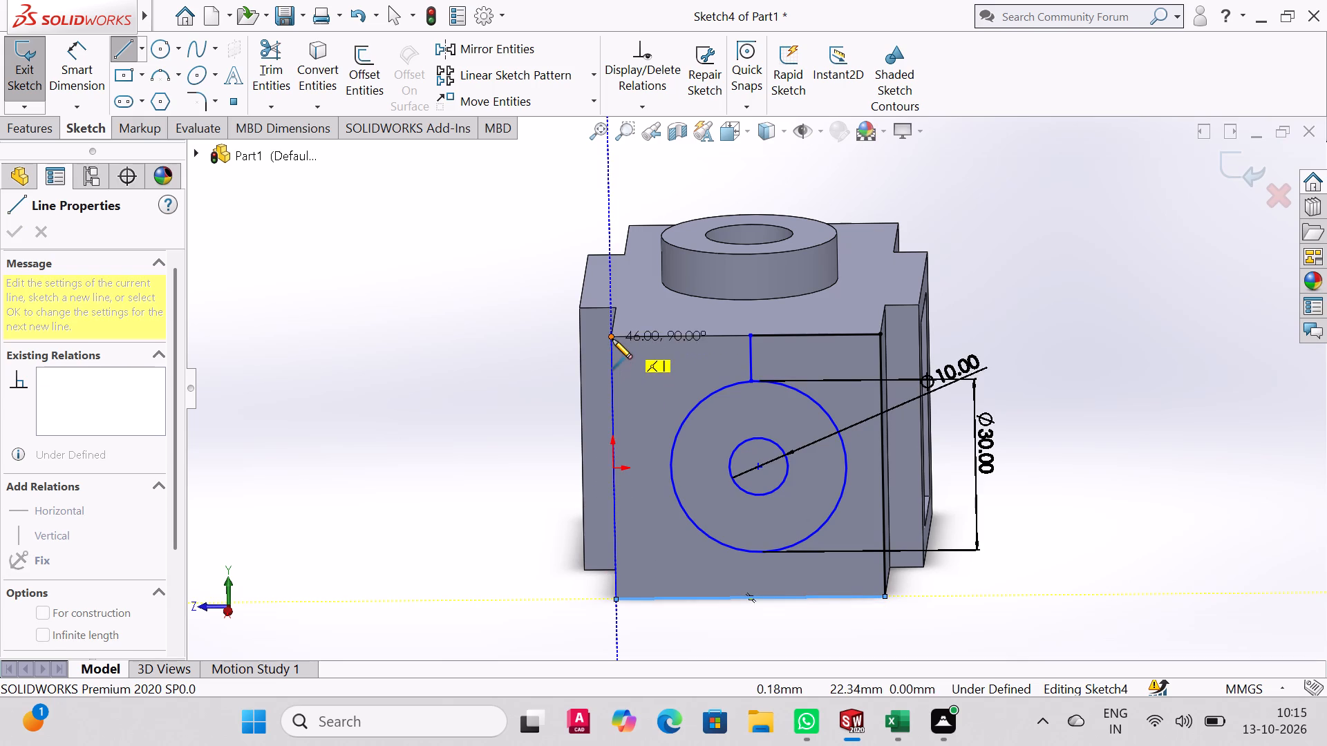
left_click(612, 338)
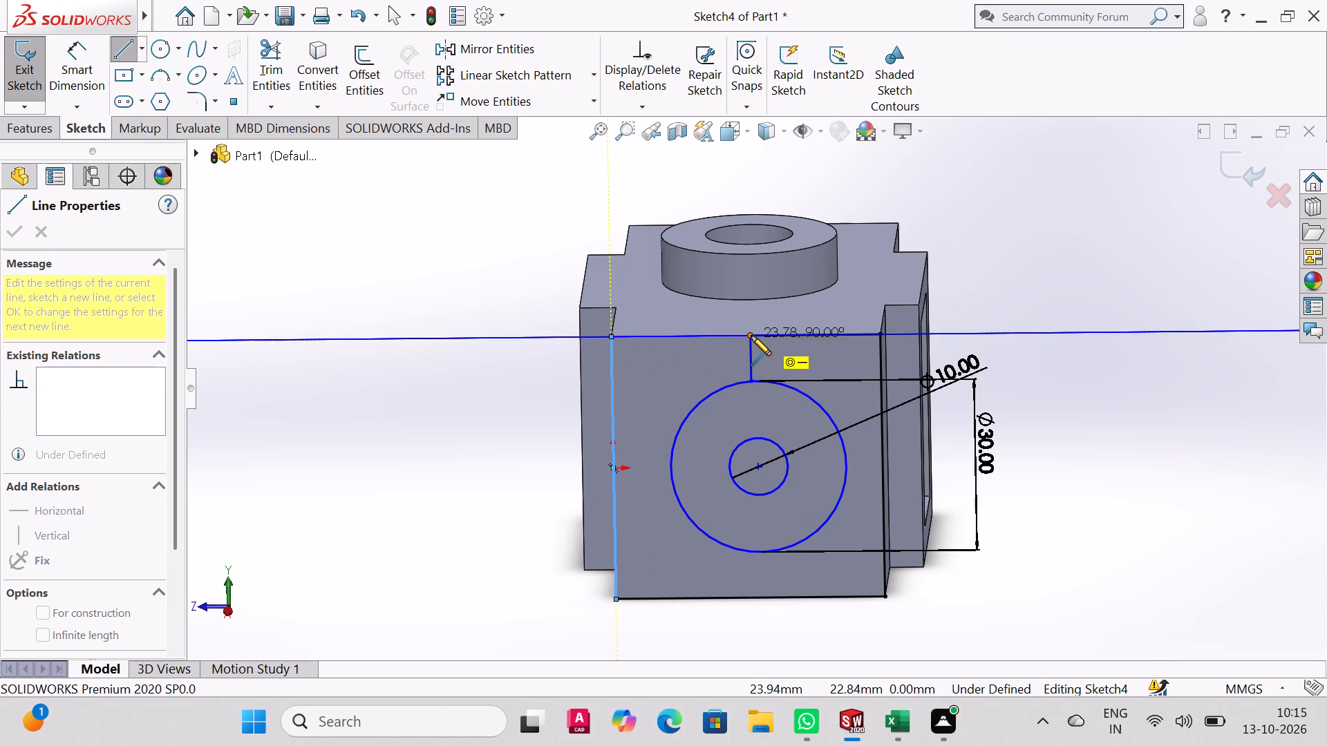
left_click(751, 336)
right_click(751, 336)
left_click(786, 345)
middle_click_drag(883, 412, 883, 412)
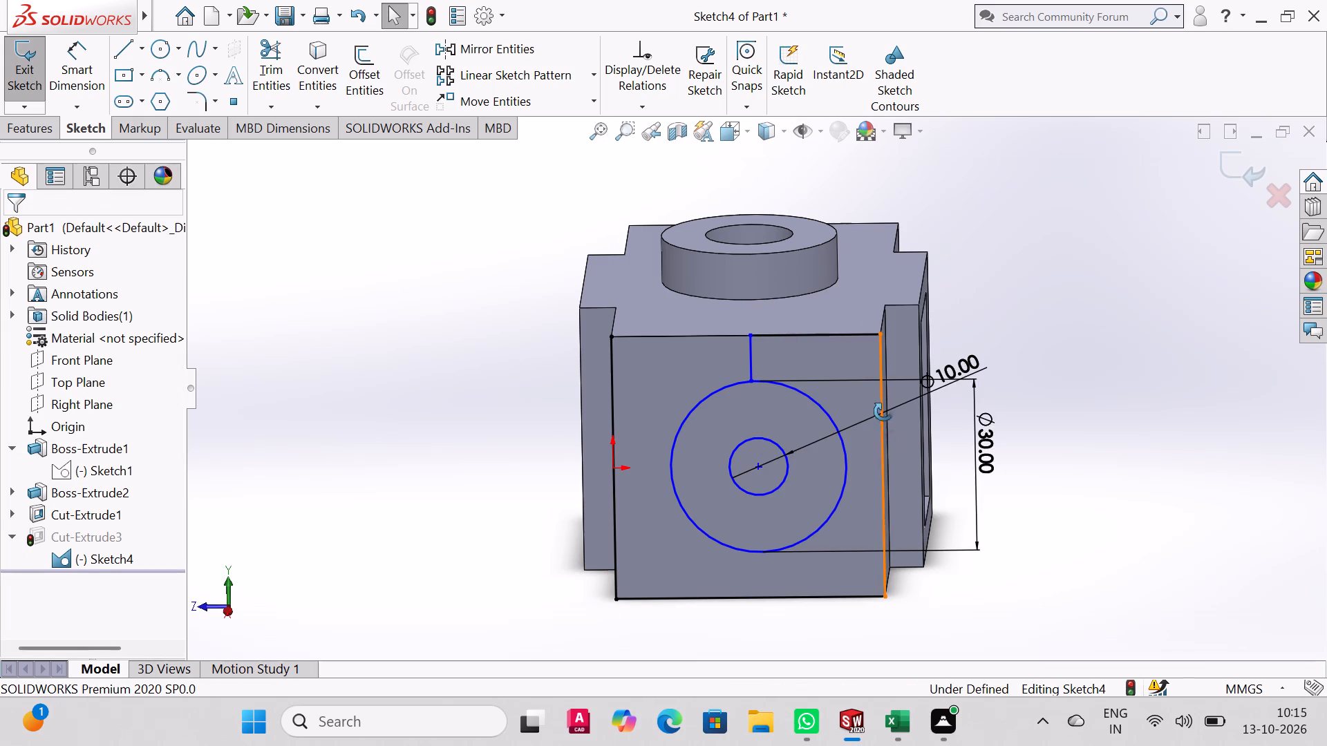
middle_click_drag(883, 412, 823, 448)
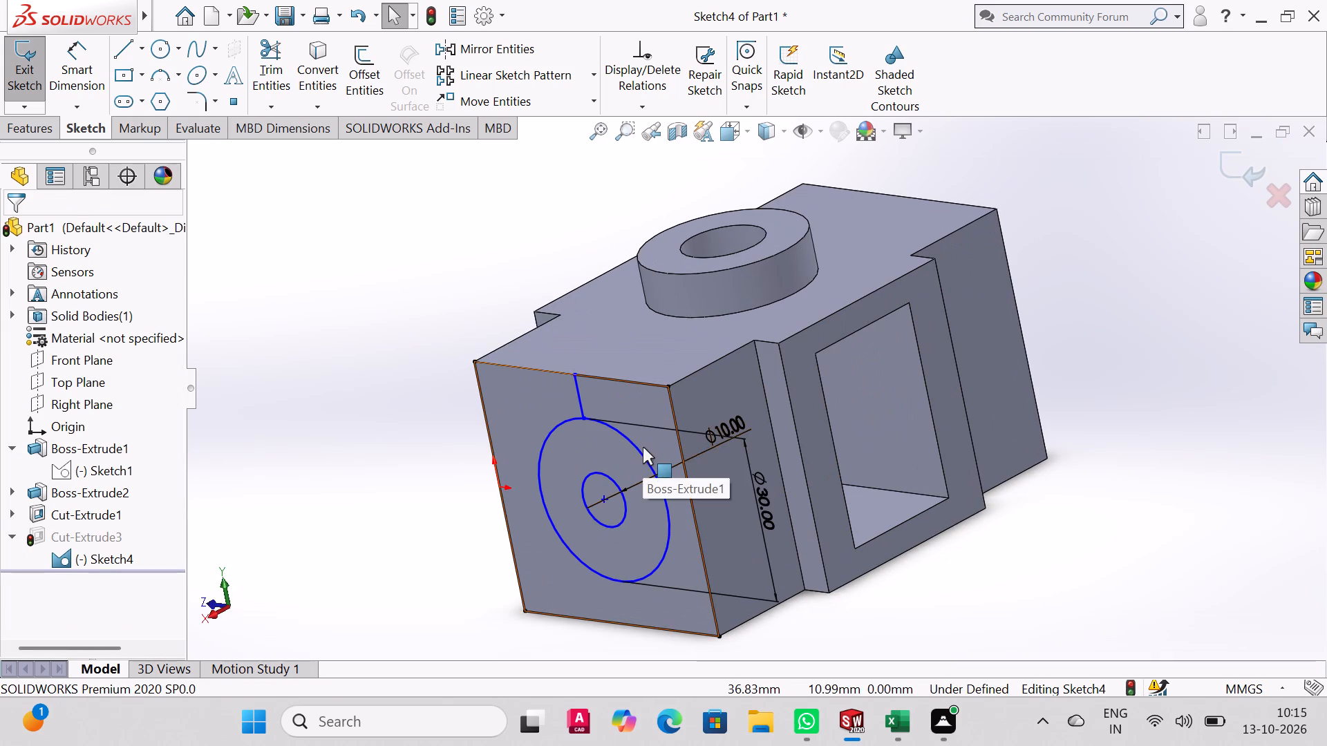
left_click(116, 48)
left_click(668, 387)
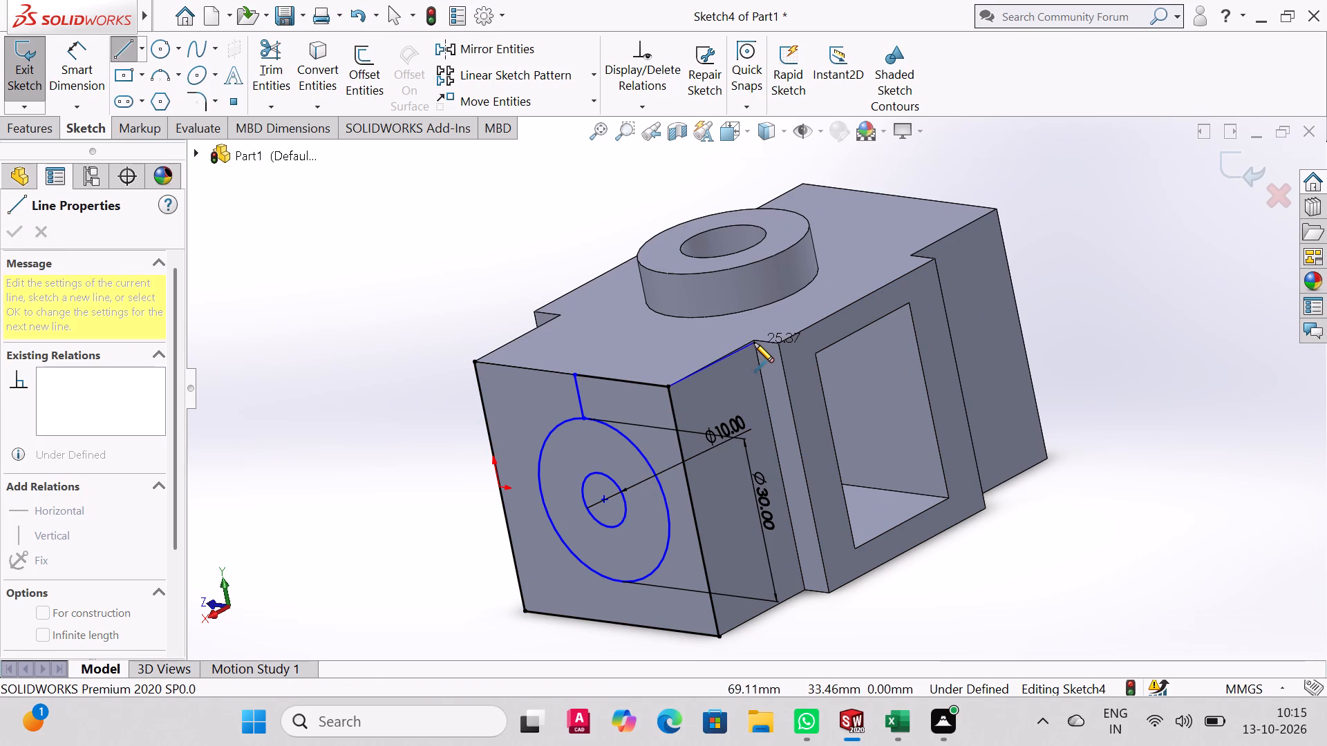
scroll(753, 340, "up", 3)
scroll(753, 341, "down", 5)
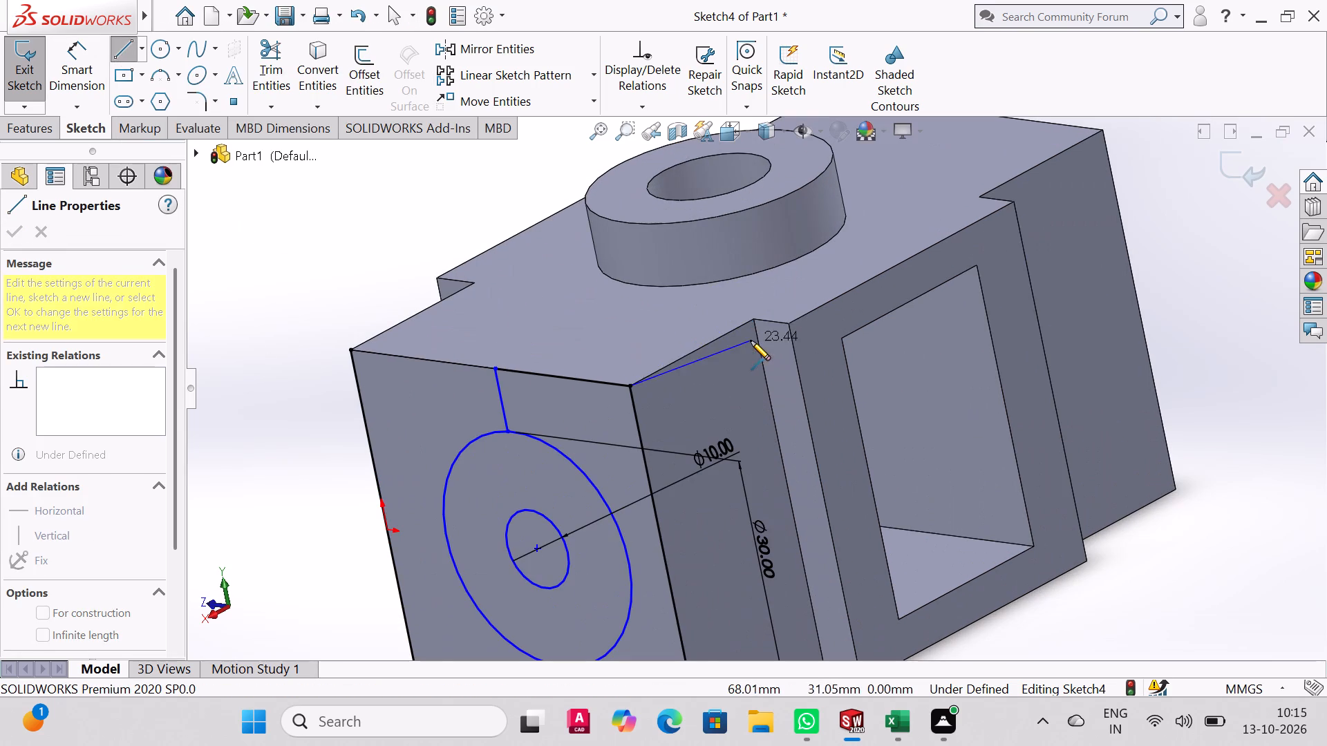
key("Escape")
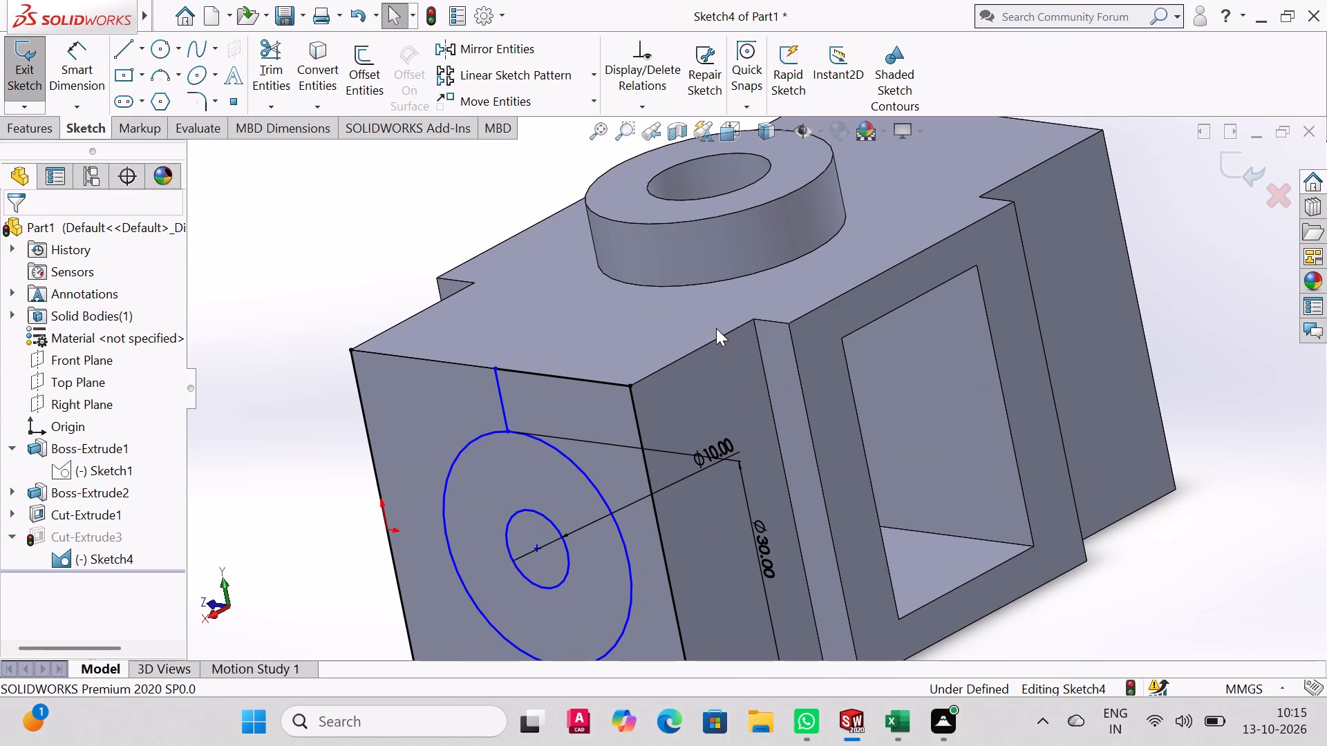
Exit the edited end-face sketch.
middle_click_drag(500, 273, 587, 222)
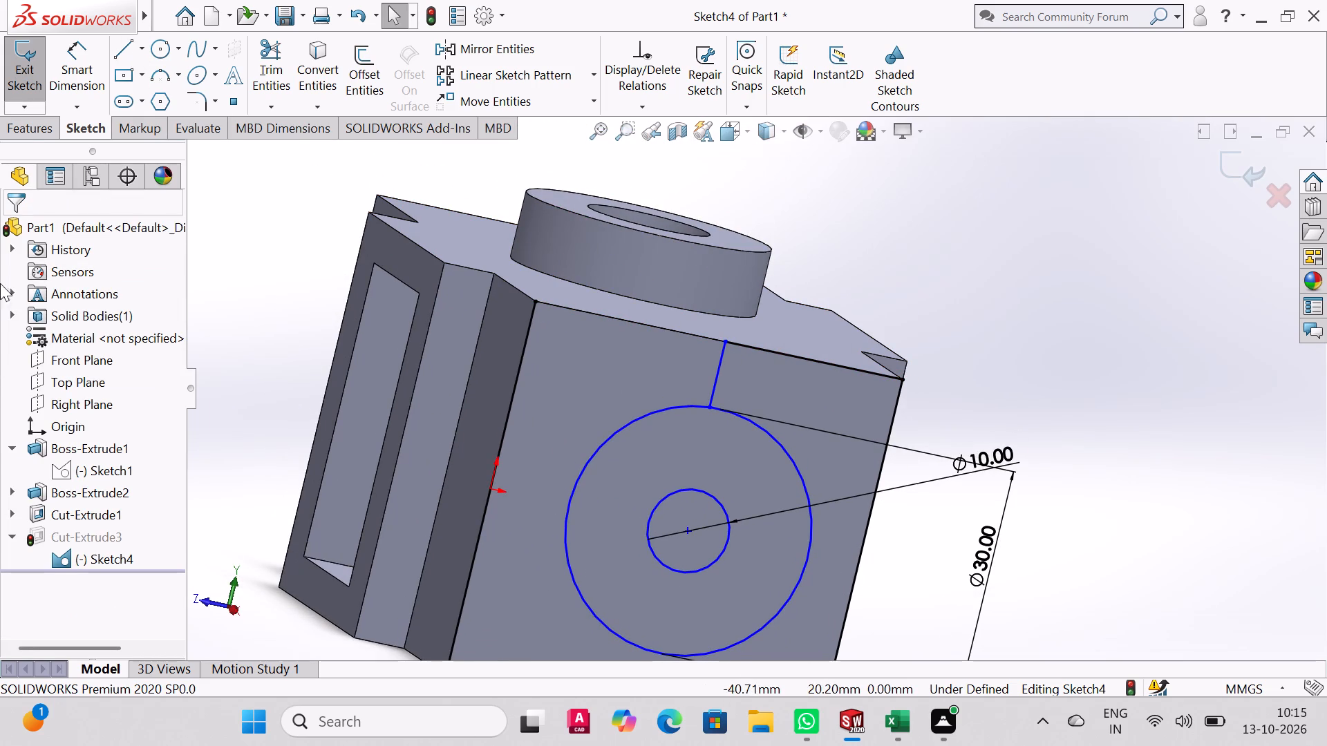
left_click(12, 126)
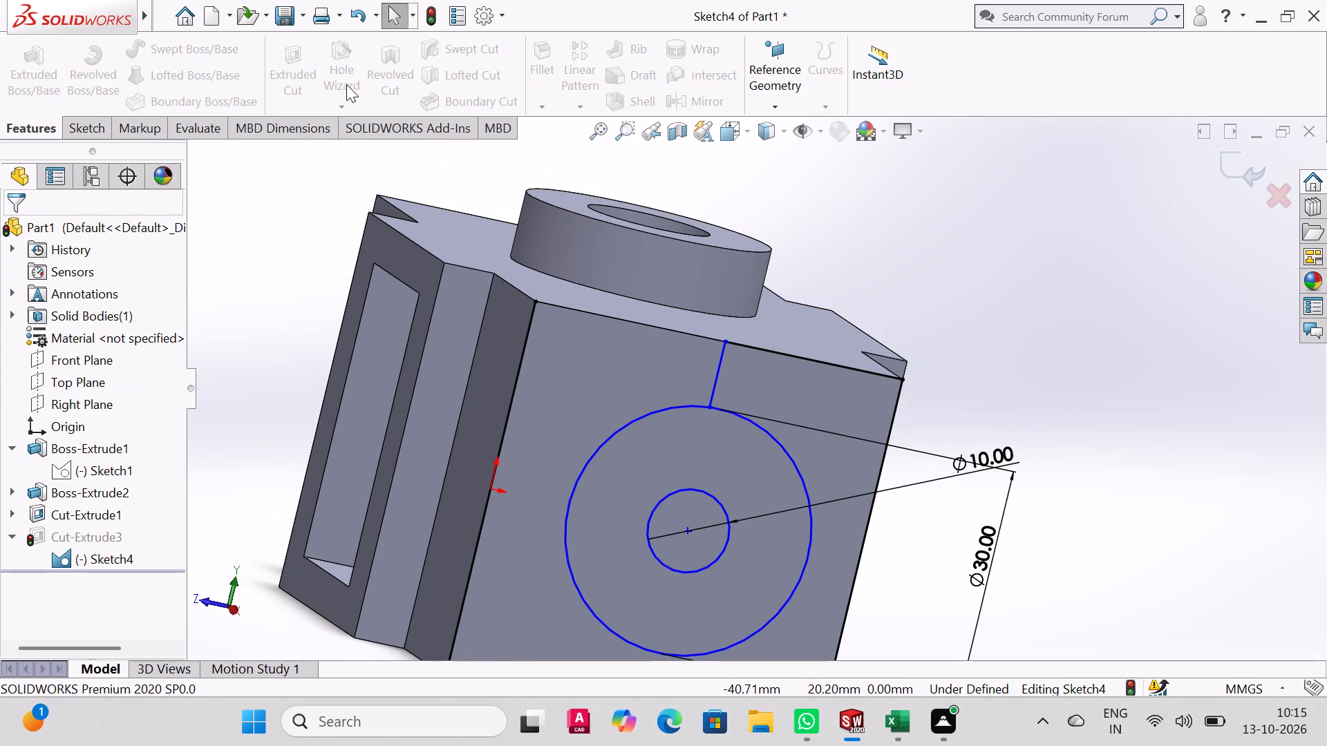
left_click(79, 135)
left_click(14, 79)
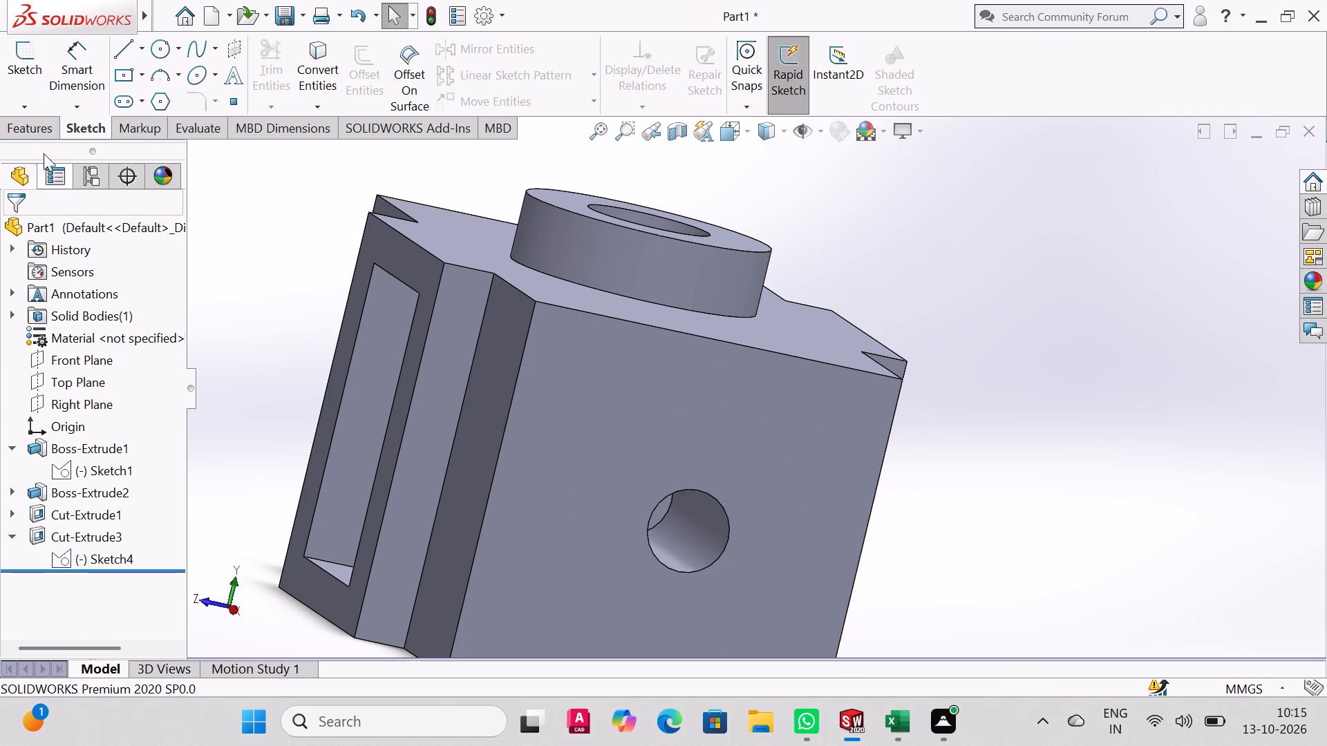
Start an Extruded Cut from the end-face sketch, using the region between the 30 mm circle and the square outline.
left_click(28, 135)
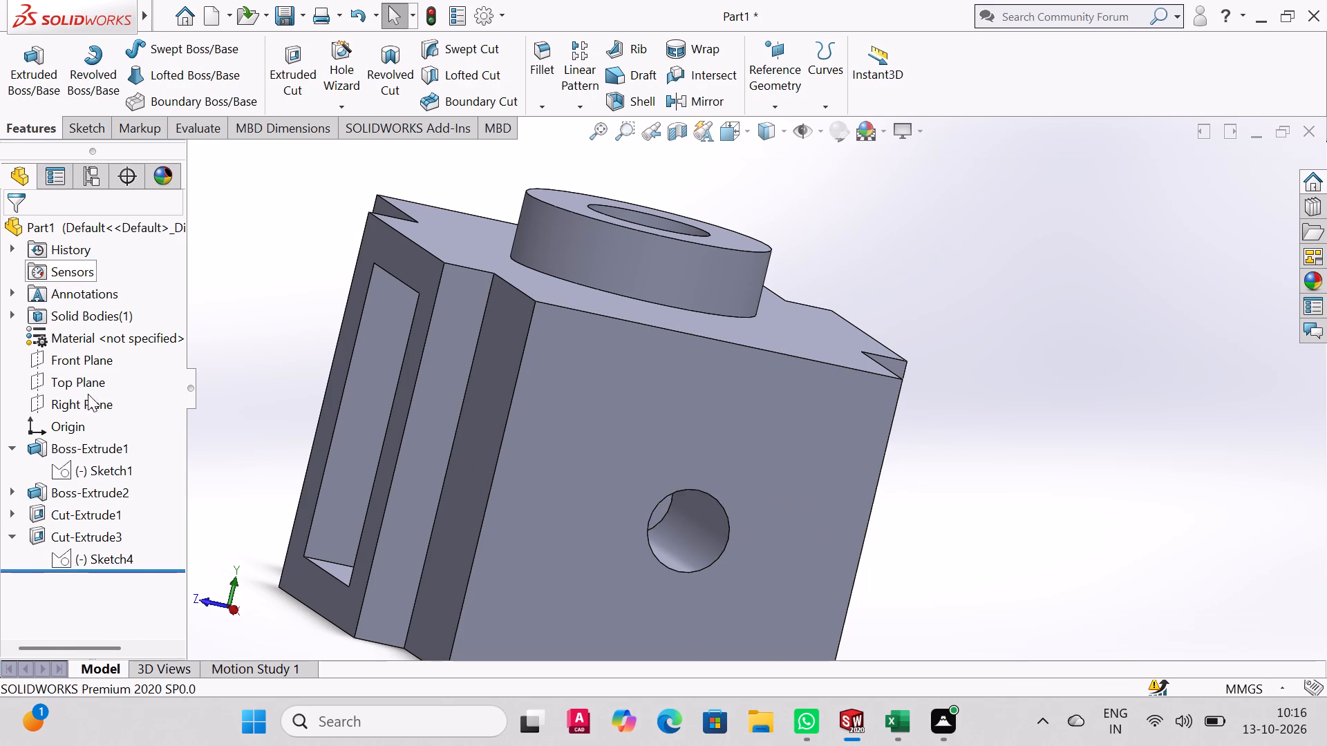
left_click(59, 562)
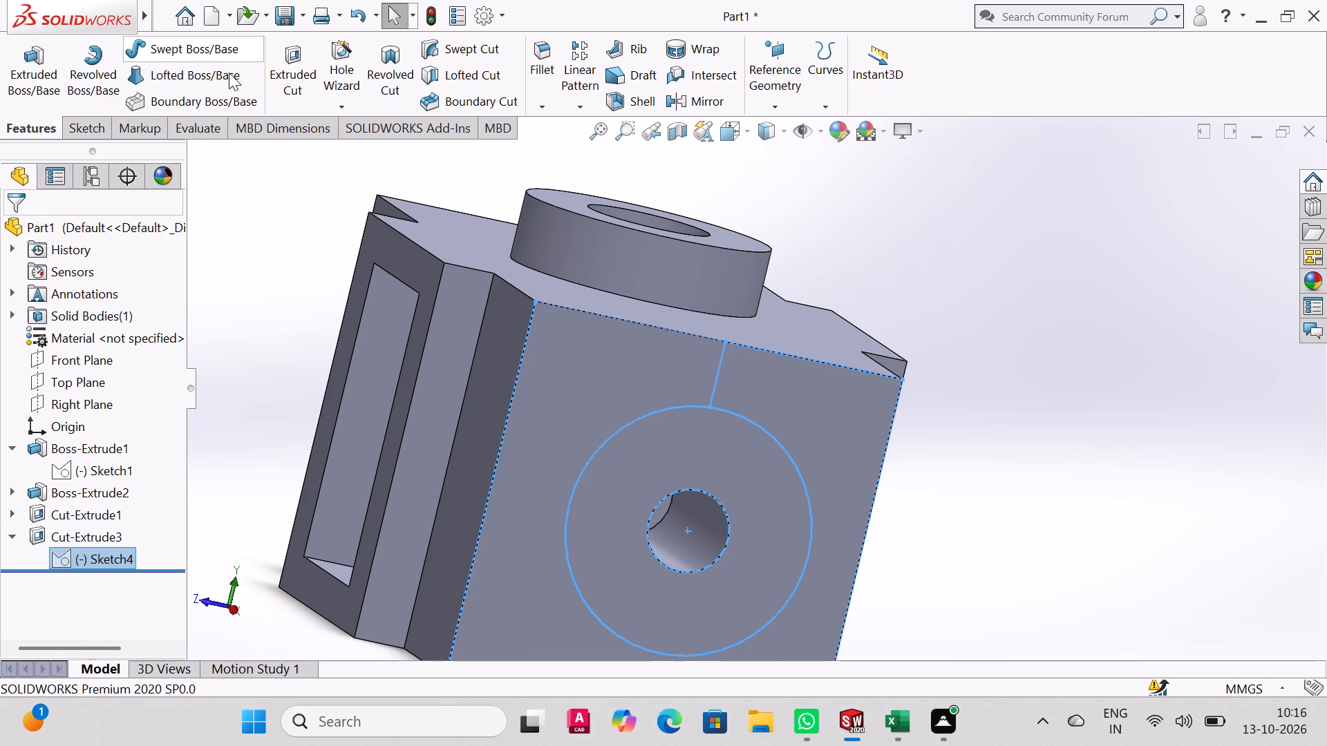
left_click(283, 53)
left_click(574, 369)
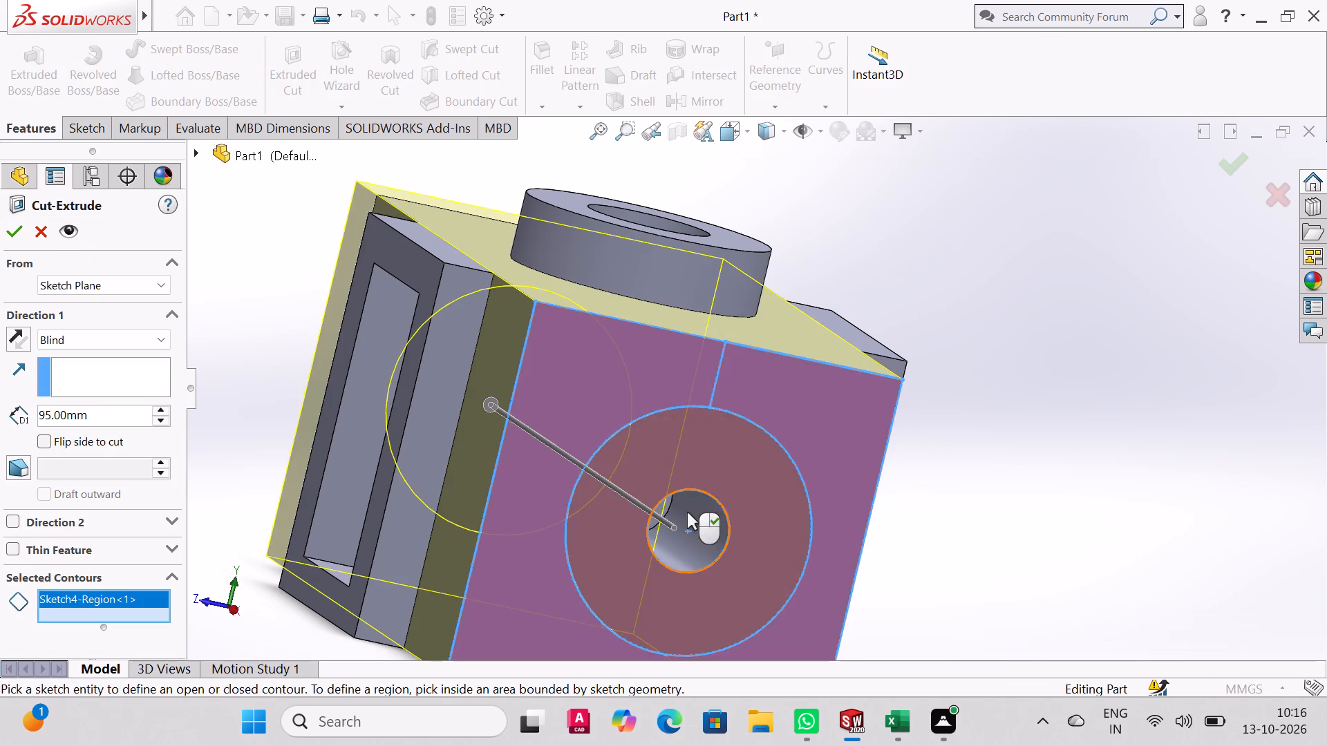
middle_click_drag(689, 512, 585, 518)
middle_click(560, 478)
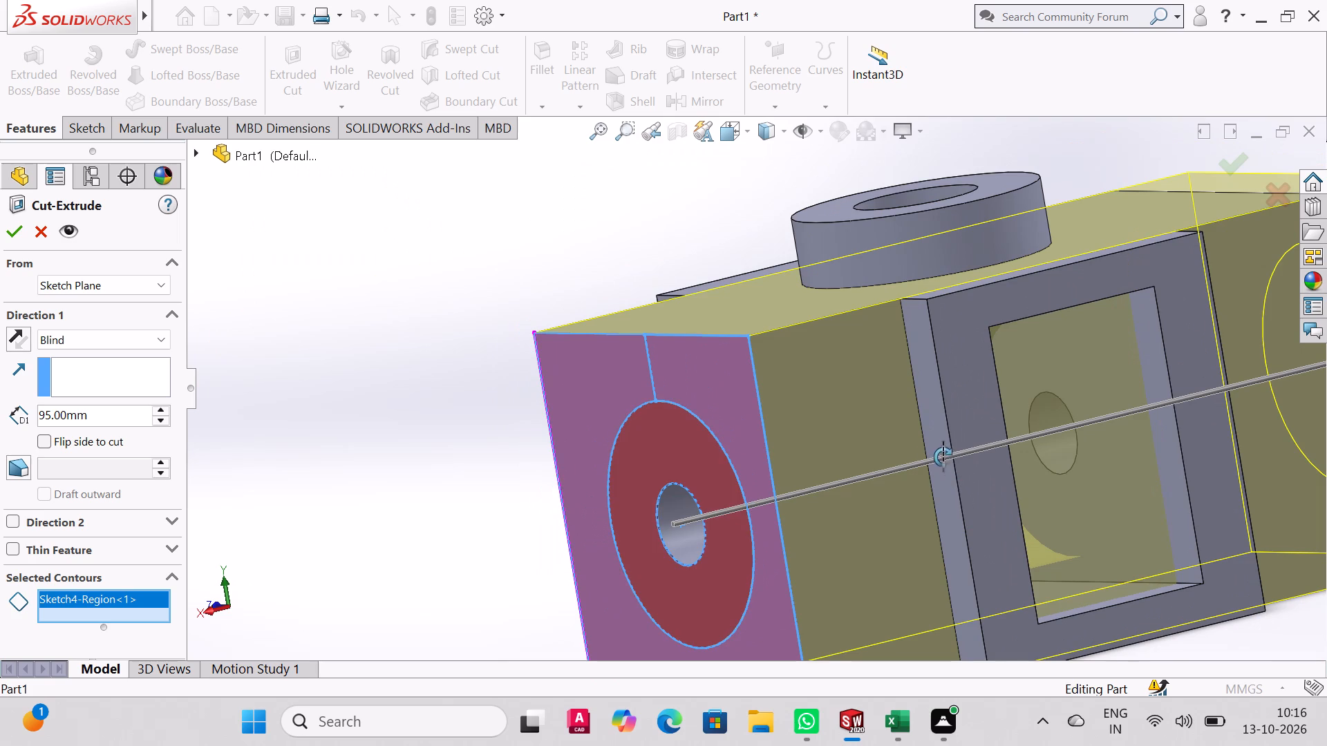
scroll(871, 427, "up", 5)
scroll(881, 426, "down", 1)
middle_click_drag(881, 426, 847, 495)
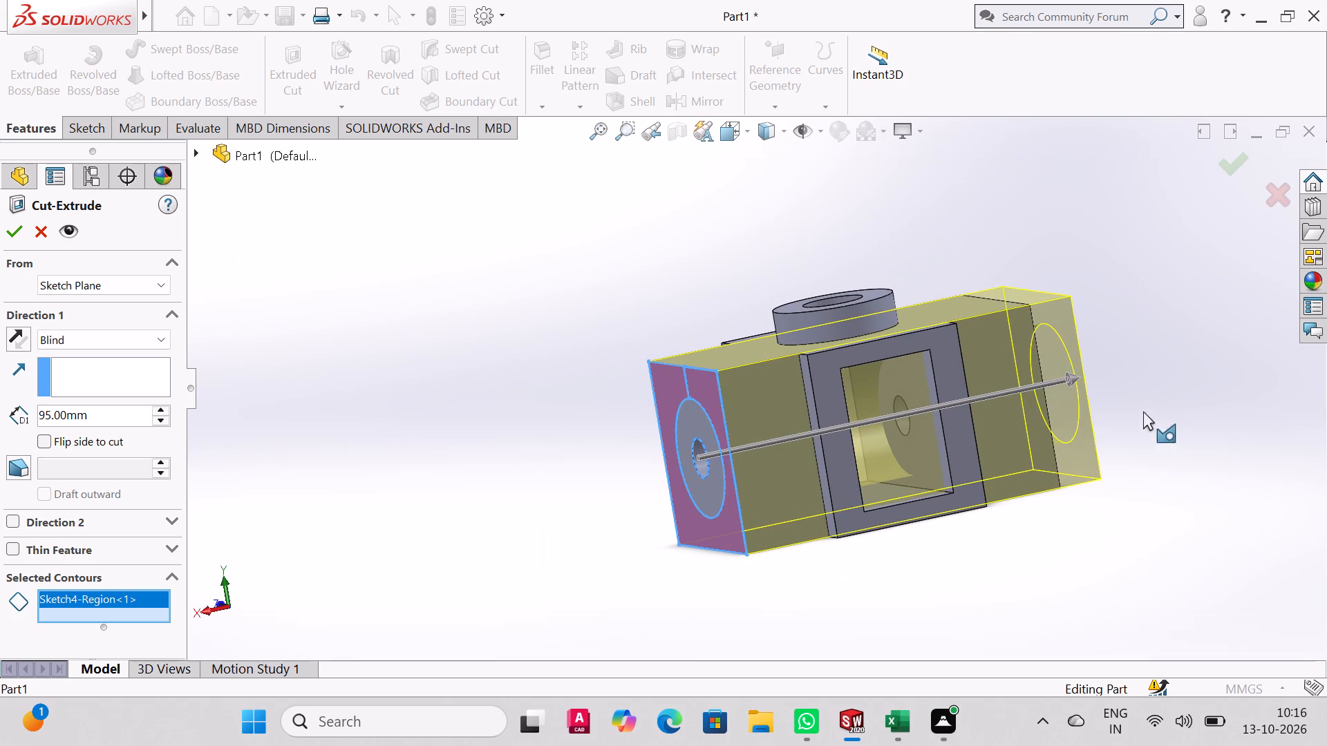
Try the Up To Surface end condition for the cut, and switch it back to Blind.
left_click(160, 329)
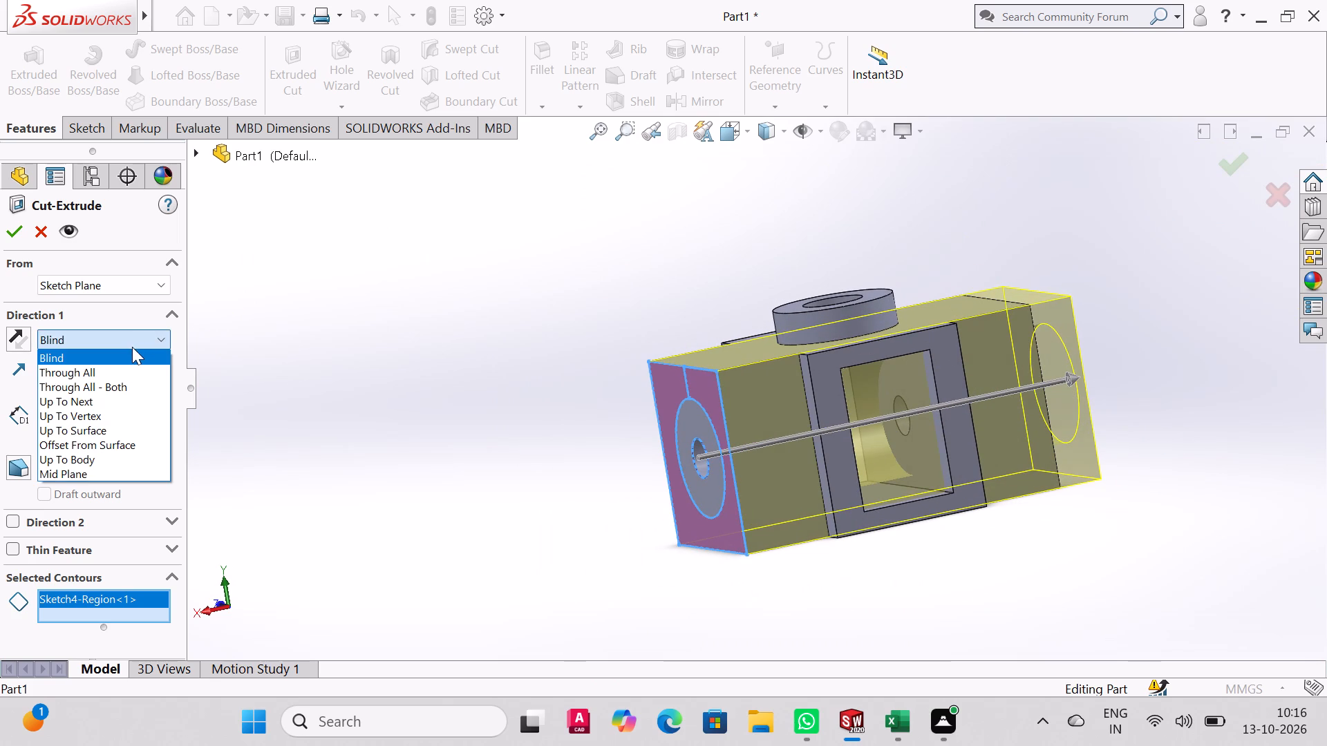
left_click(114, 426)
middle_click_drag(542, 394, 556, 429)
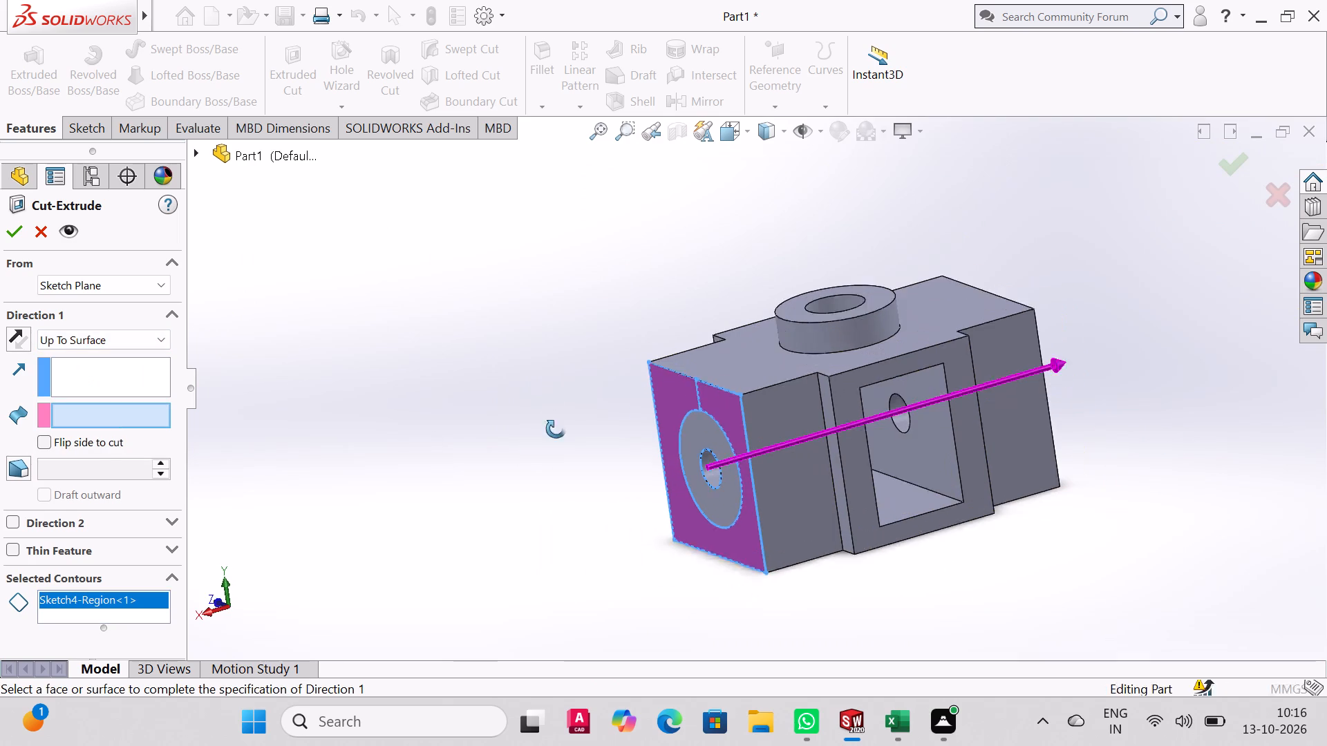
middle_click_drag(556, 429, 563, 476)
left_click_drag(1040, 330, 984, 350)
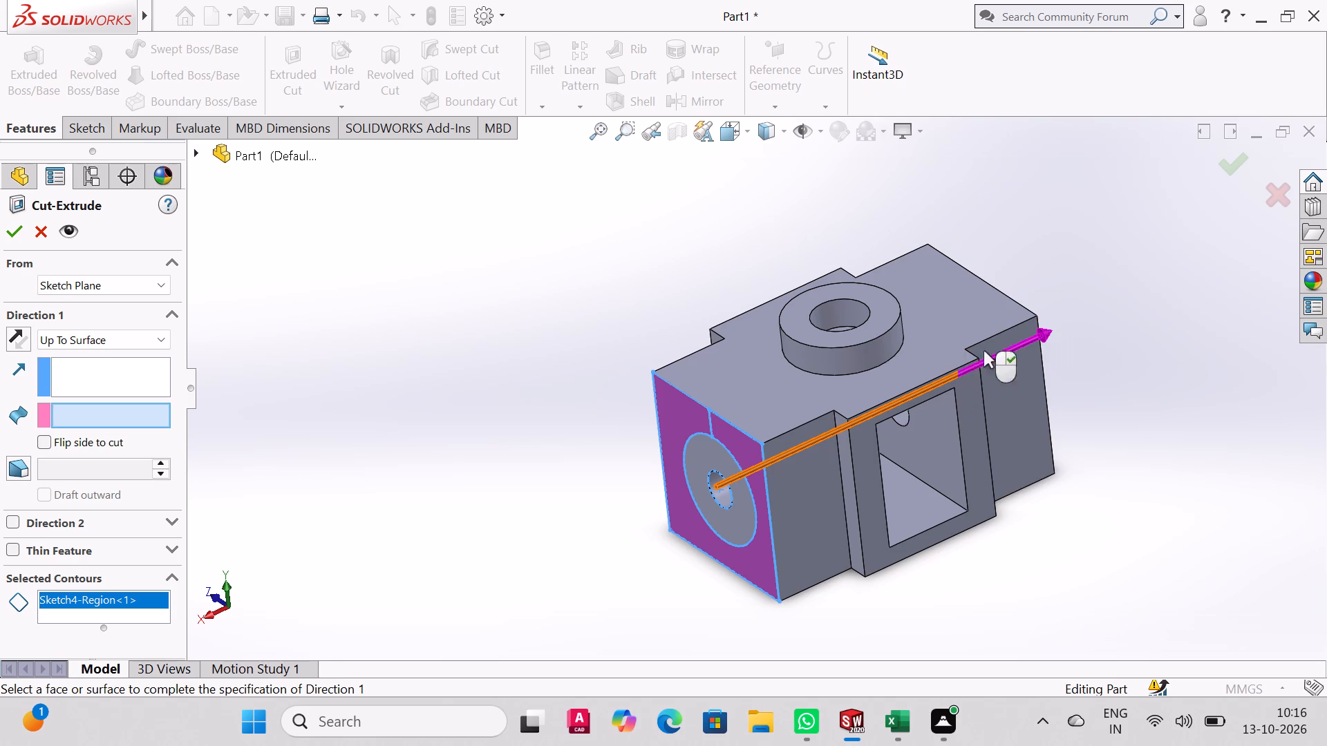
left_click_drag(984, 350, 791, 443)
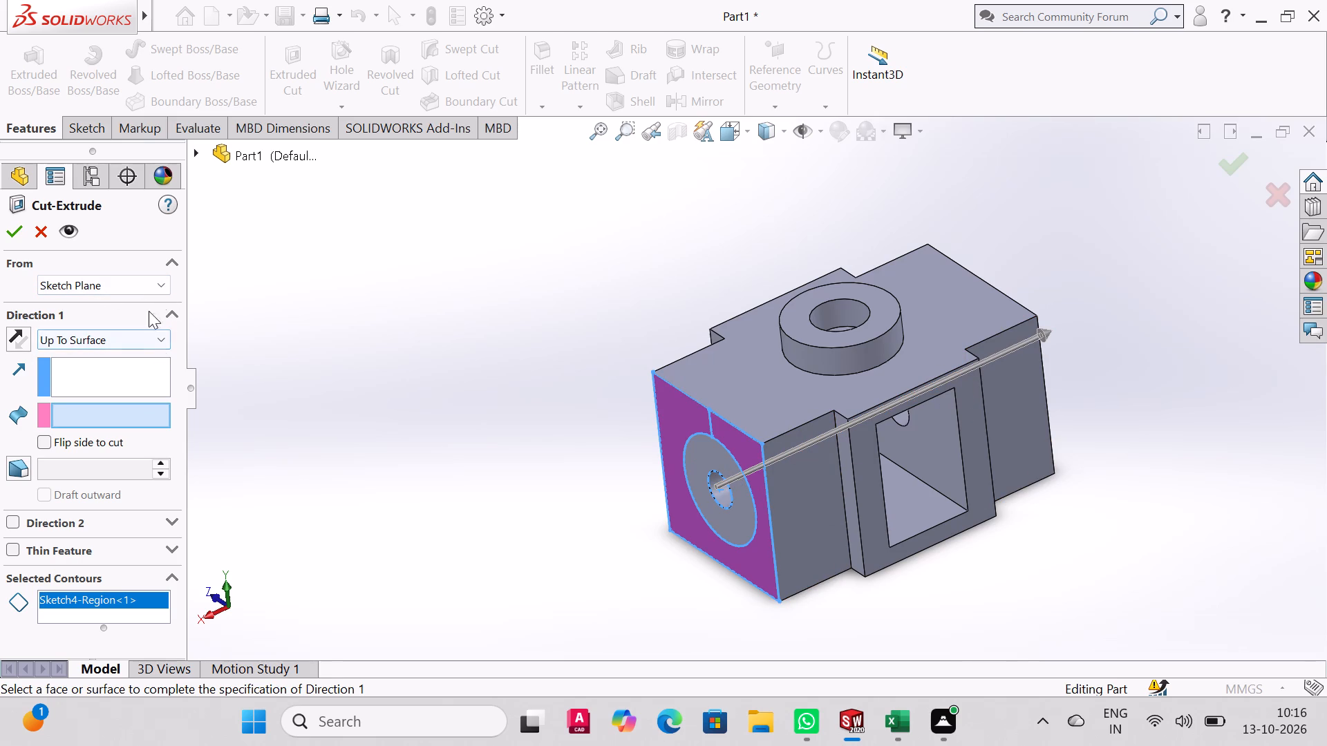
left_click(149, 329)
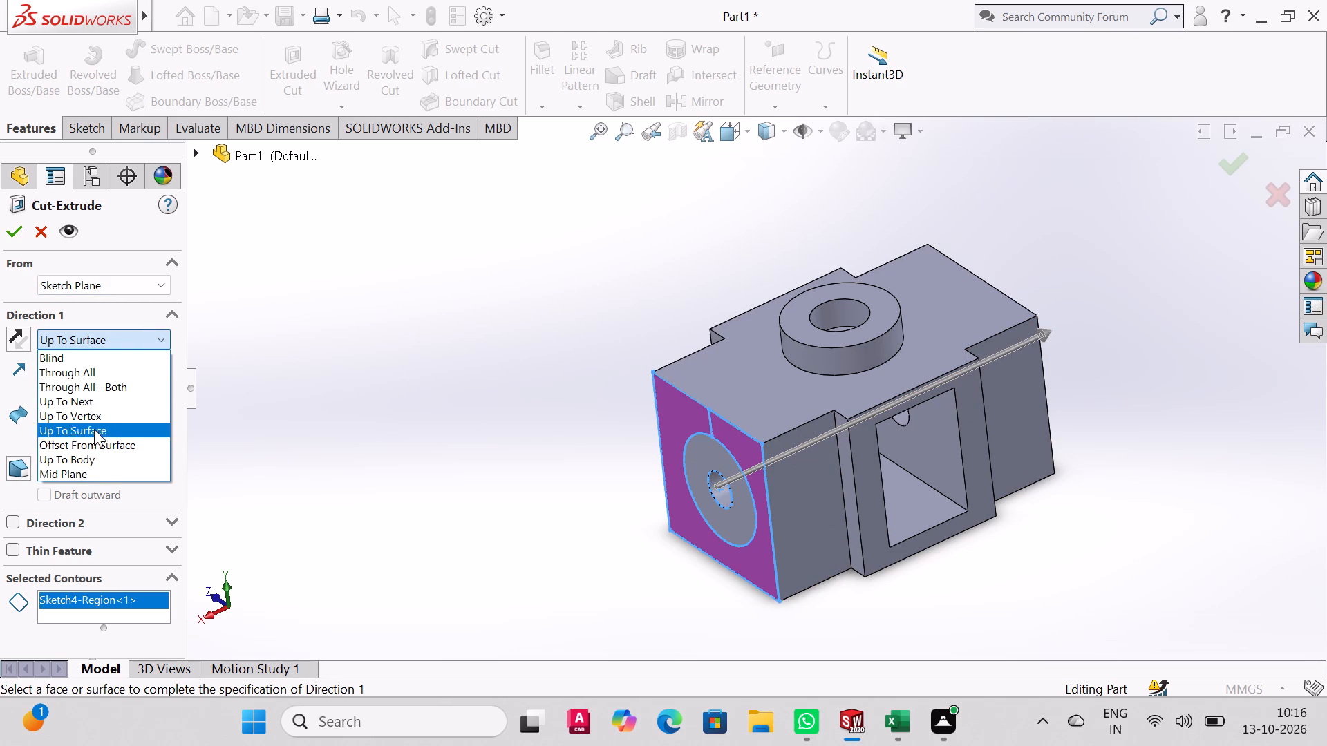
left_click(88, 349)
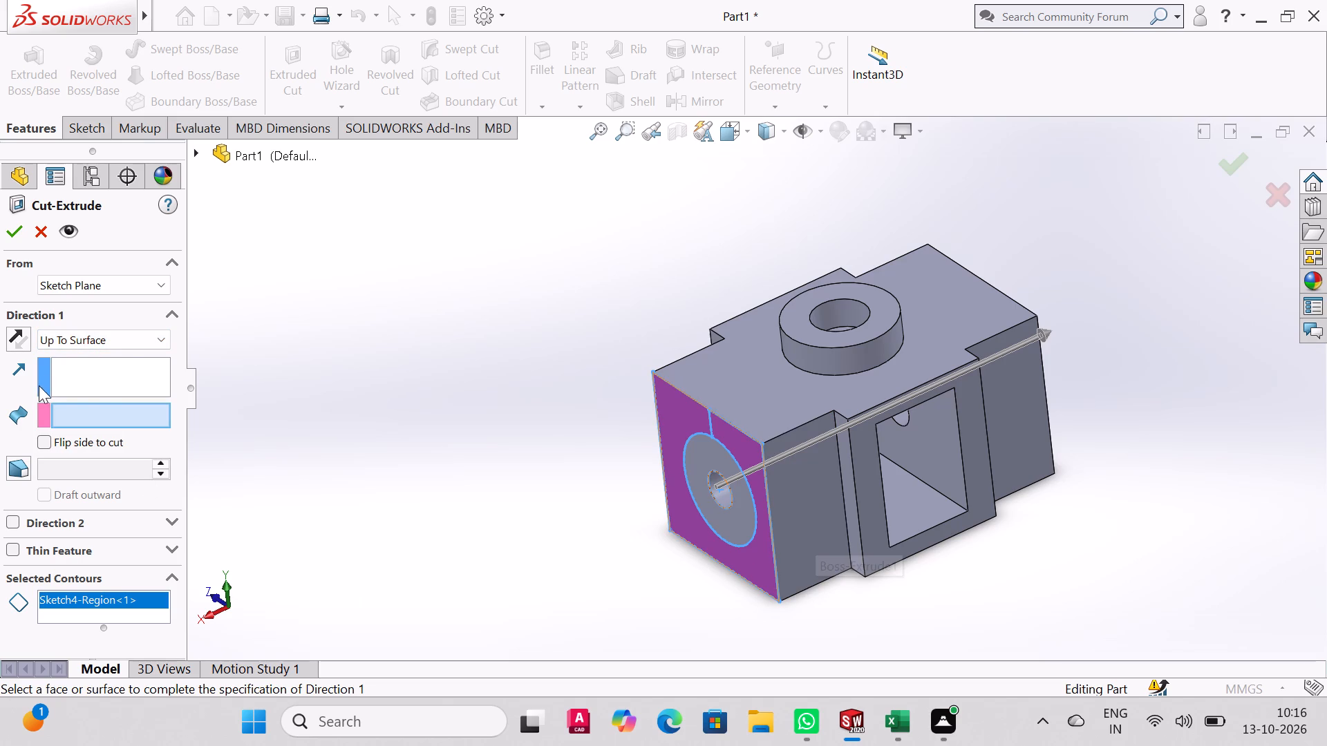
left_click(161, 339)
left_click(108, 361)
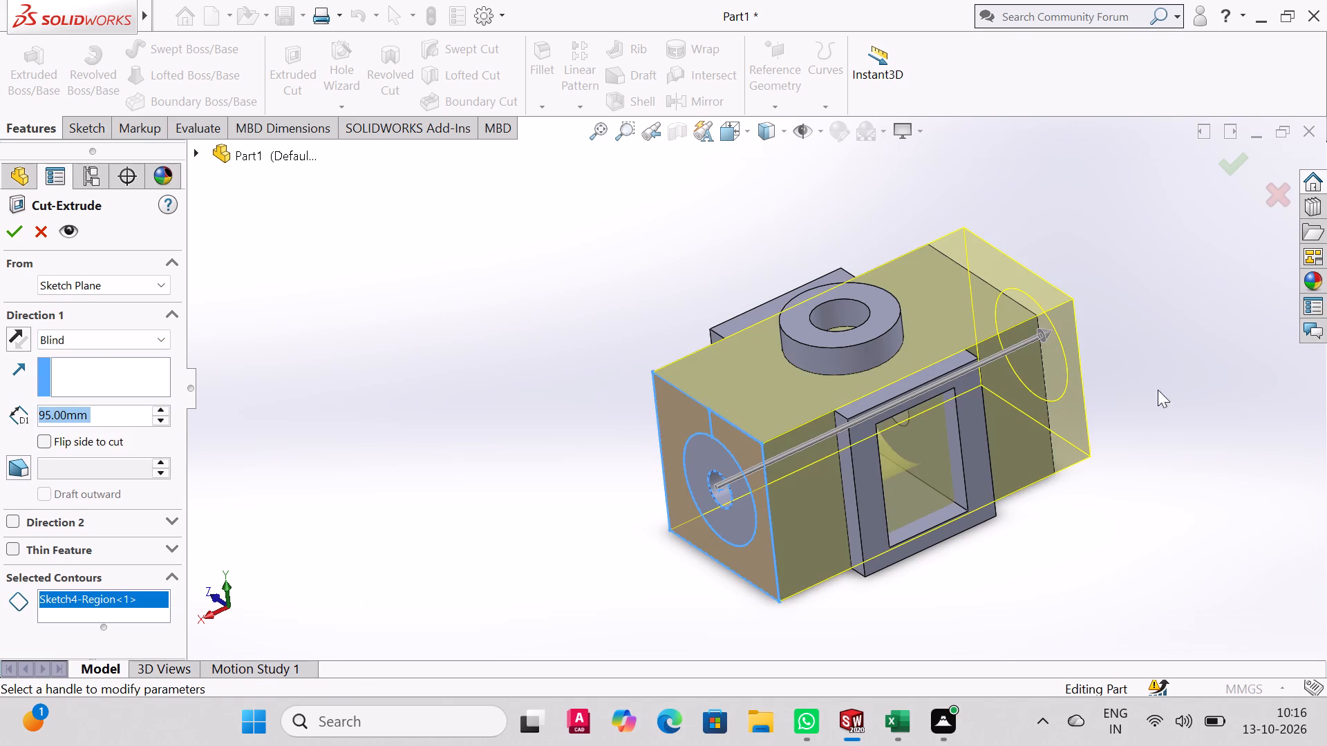
Set the blind cut depth to 22 mm and complete the cut, leaving a 30 mm cylinder at this end.
left_click_drag(1039, 336, 820, 459)
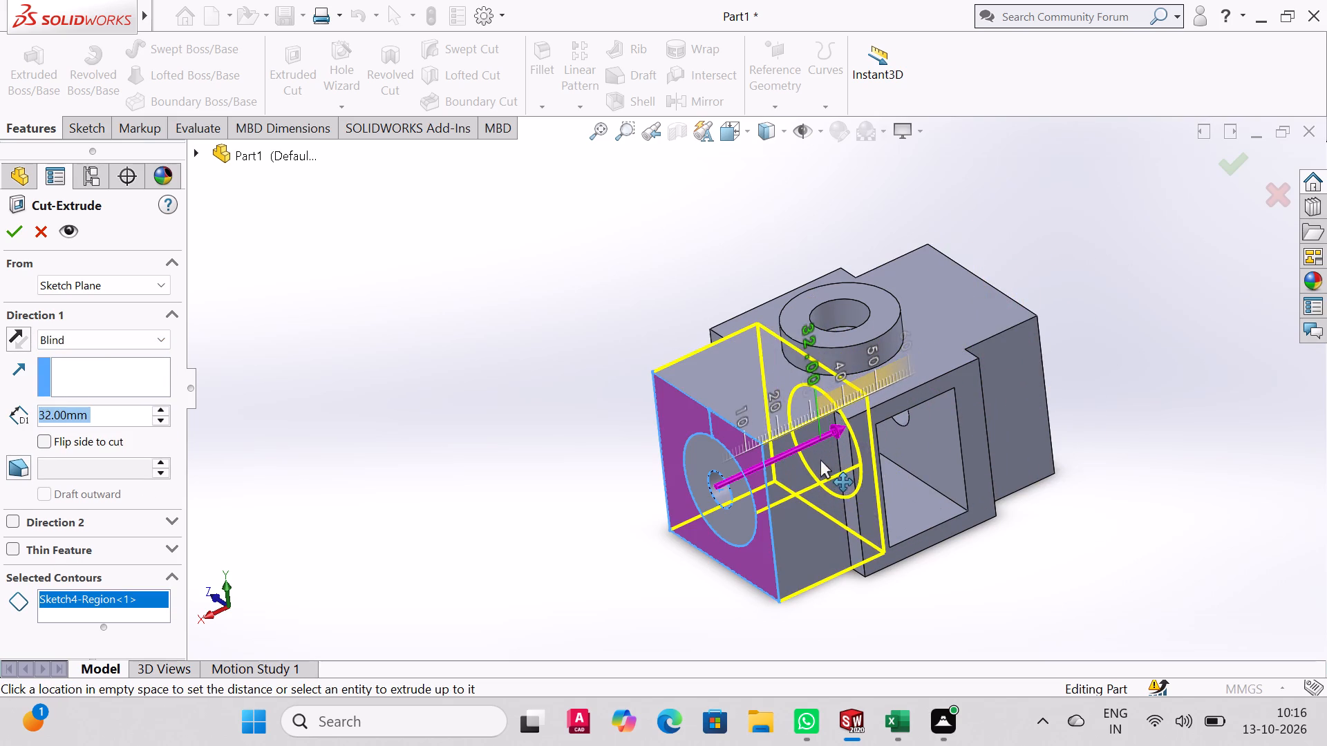
left_click_drag(820, 459, 789, 490)
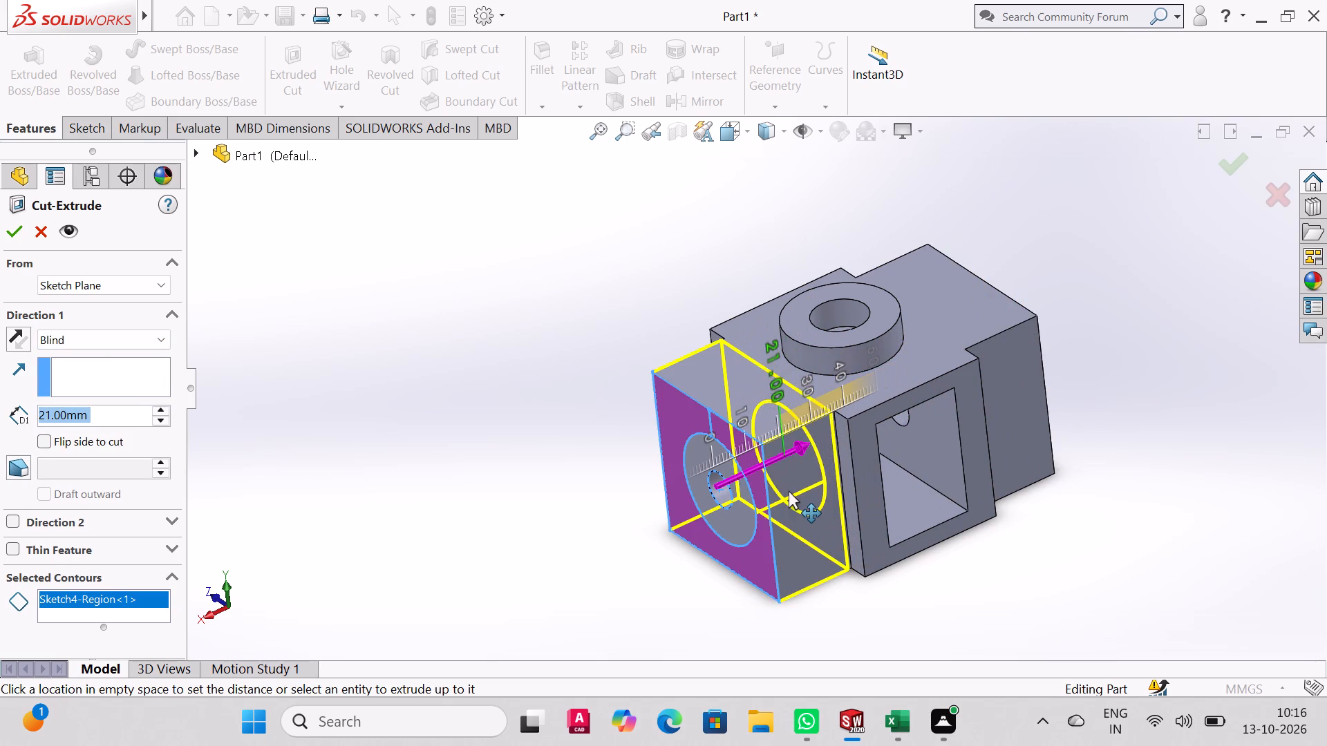
left_click_drag(789, 490, 794, 490)
middle_click_drag(1080, 425, 1062, 500)
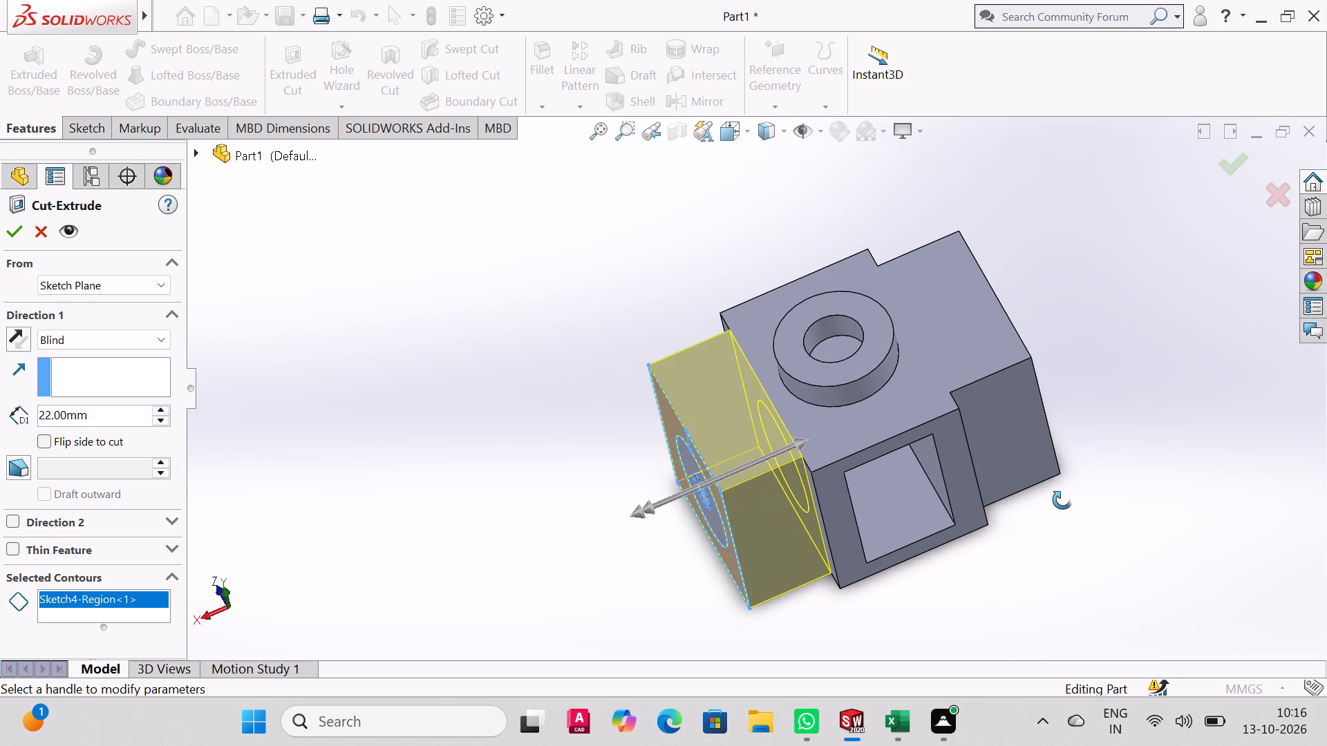
middle_click_drag(1062, 500, 1062, 472)
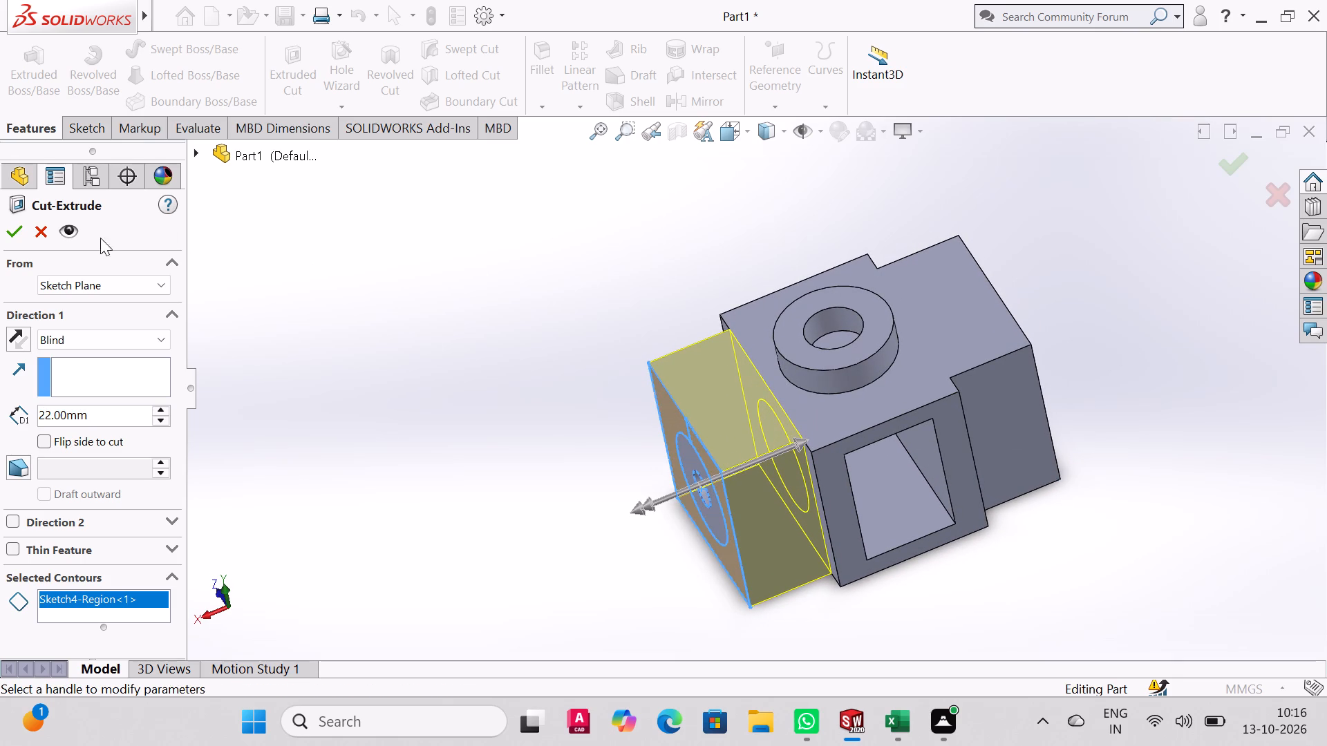
left_click(12, 224)
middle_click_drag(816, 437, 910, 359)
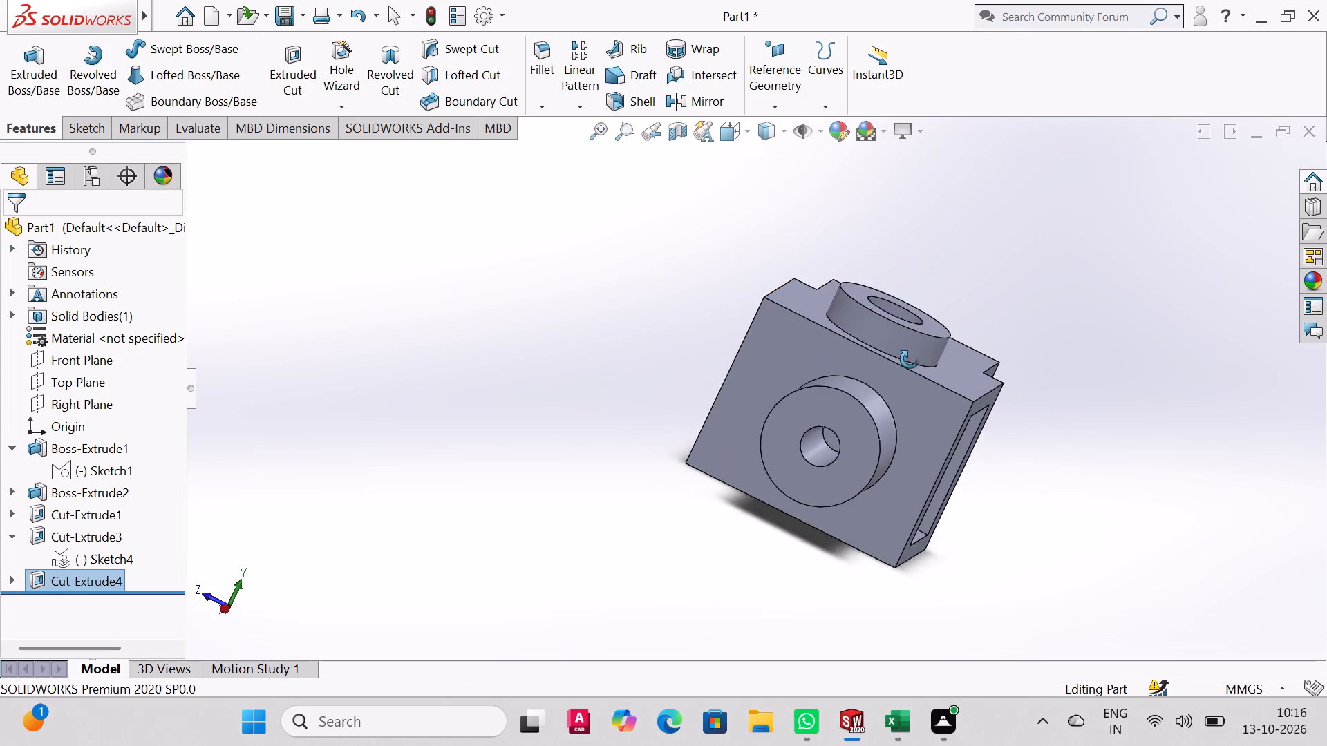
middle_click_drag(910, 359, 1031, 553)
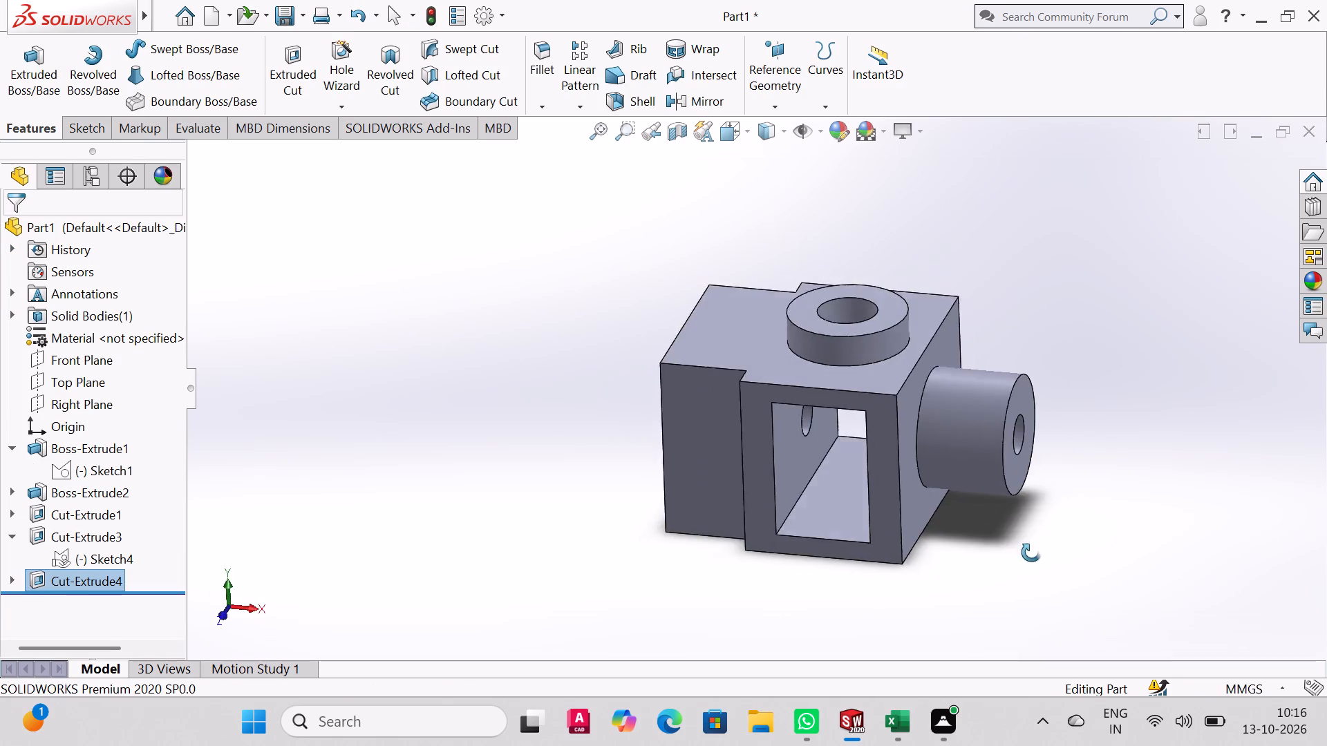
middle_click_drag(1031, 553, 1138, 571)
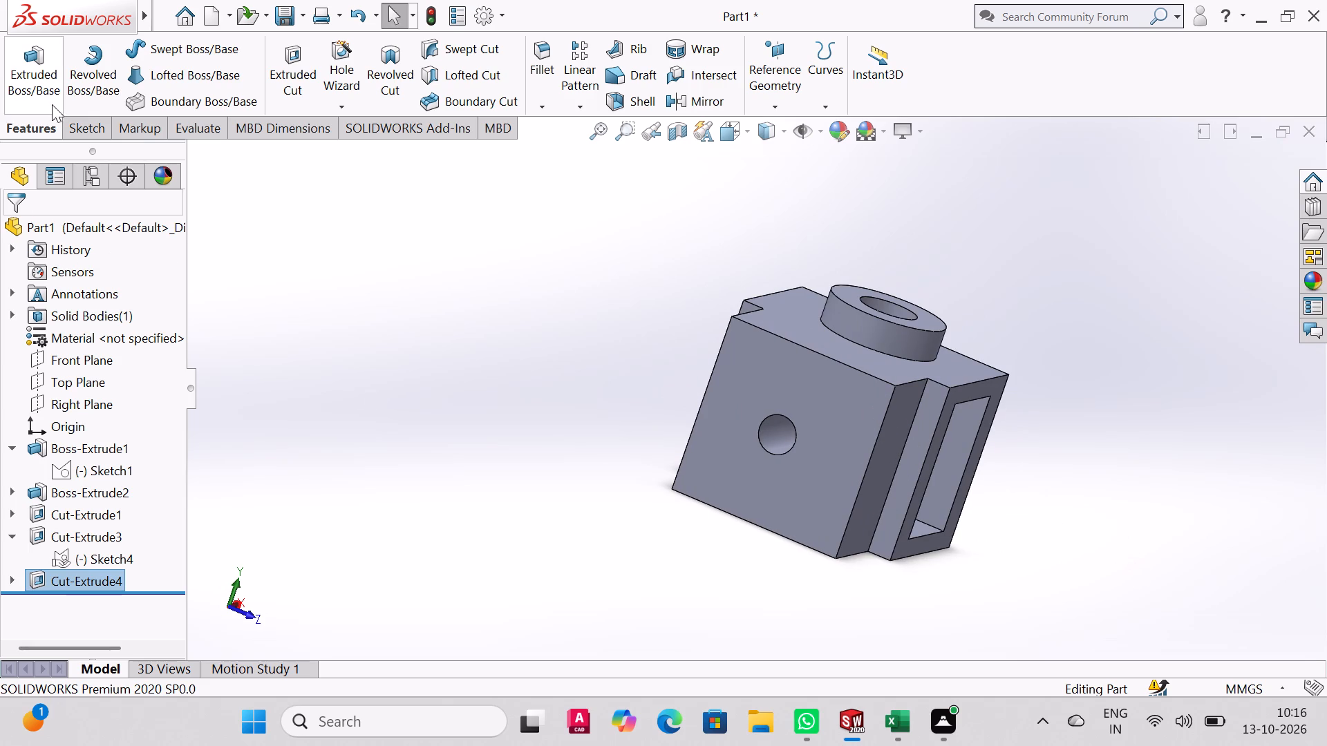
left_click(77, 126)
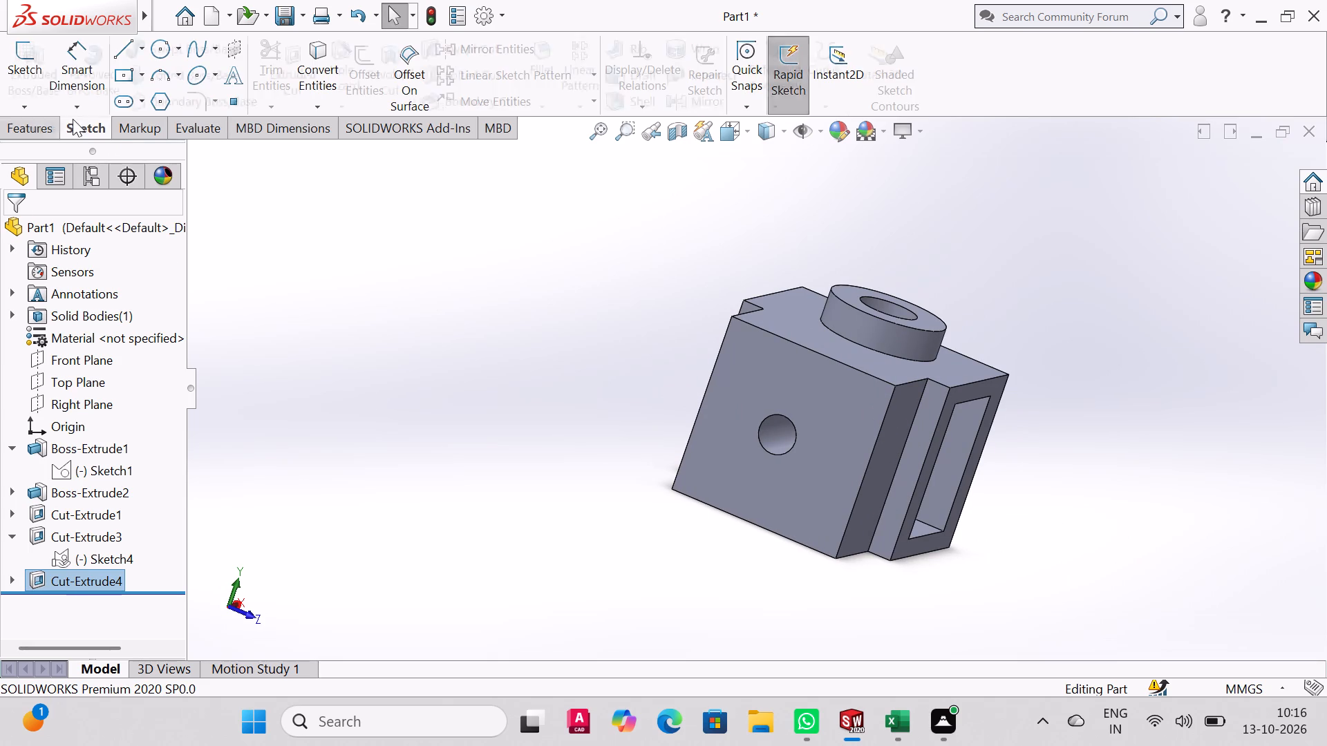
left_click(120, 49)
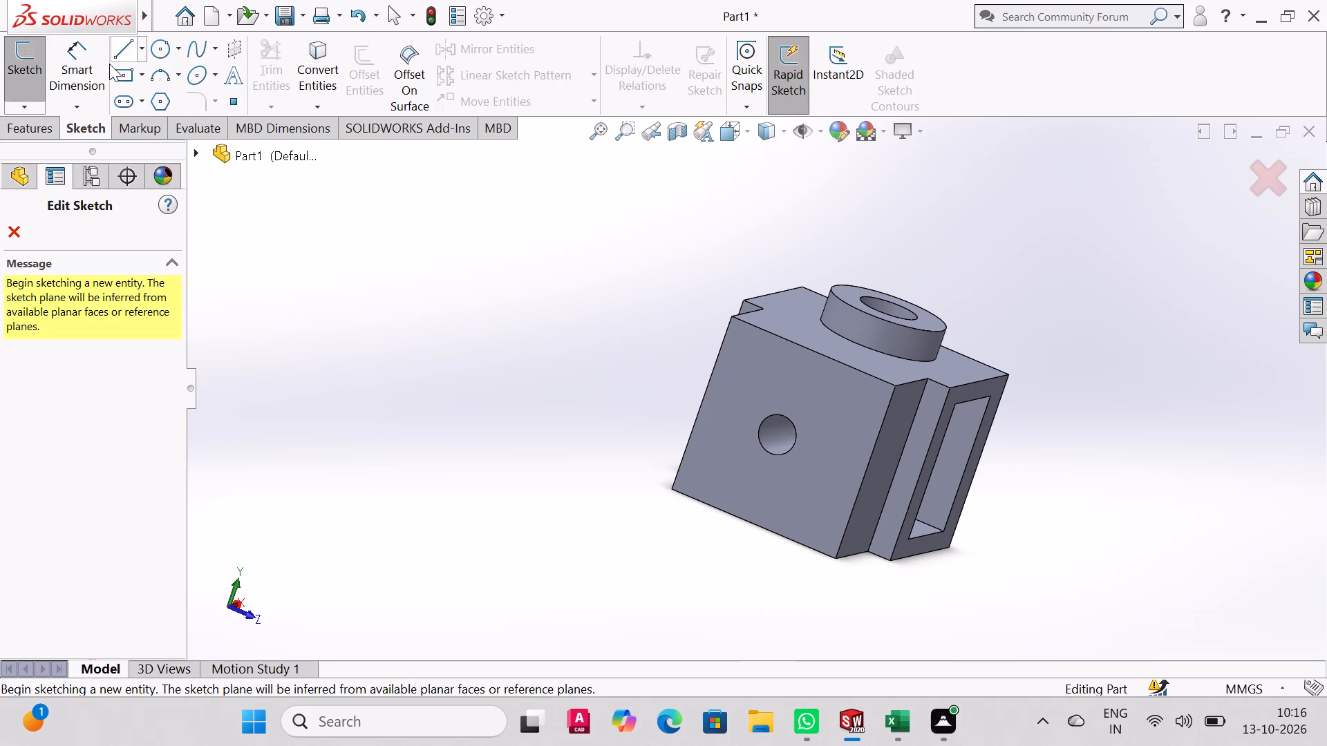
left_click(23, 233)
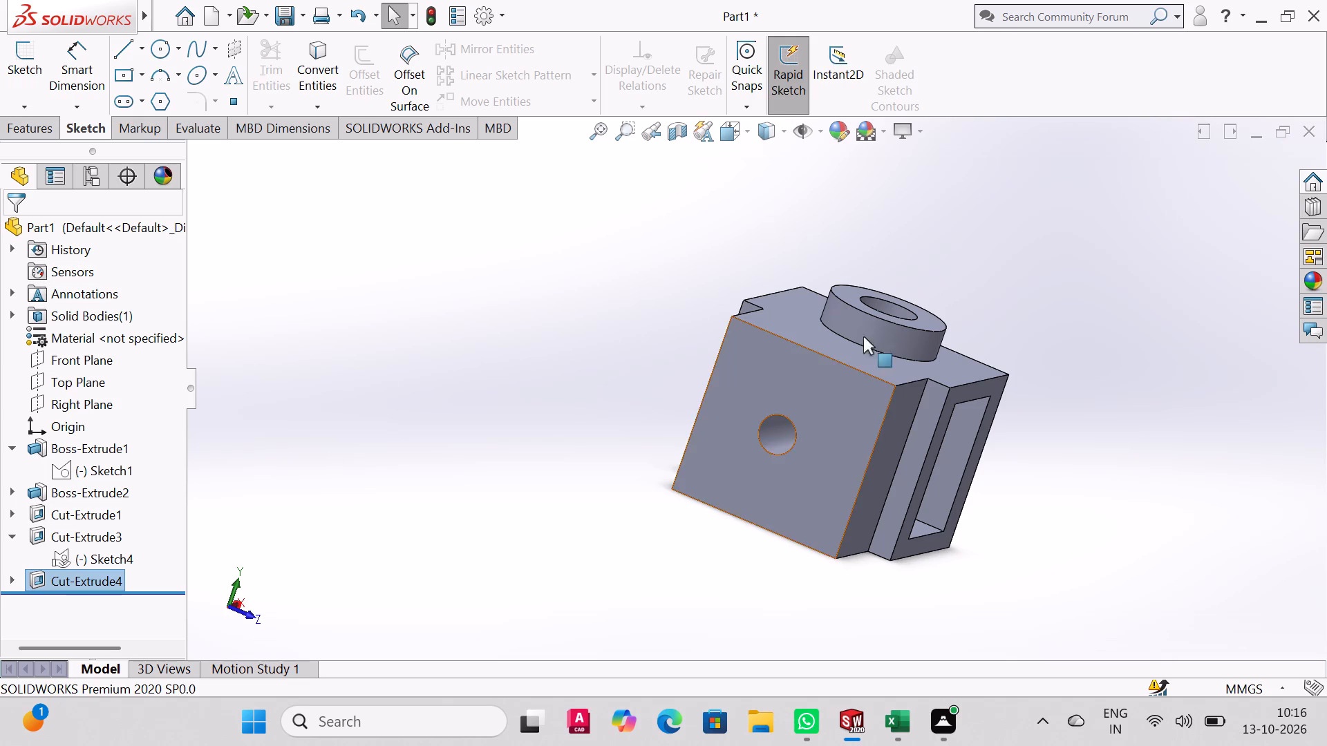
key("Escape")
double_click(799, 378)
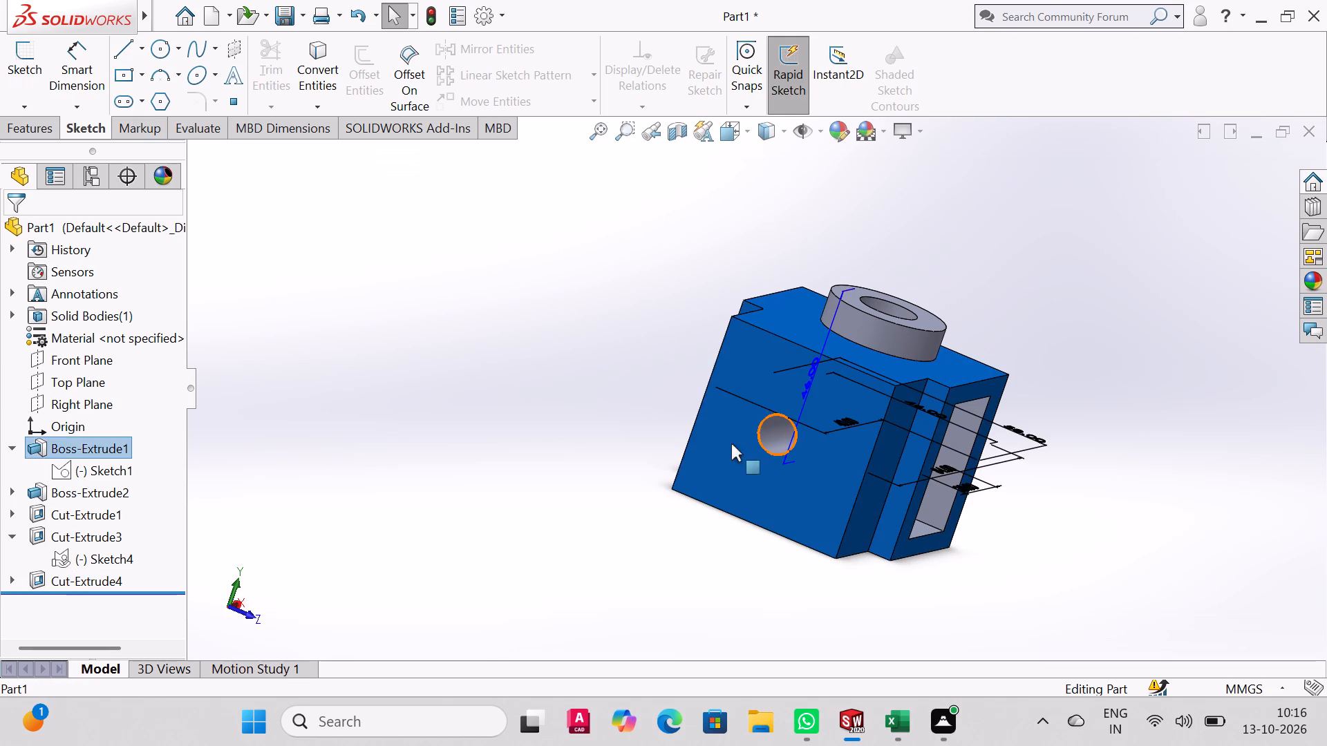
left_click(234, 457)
Open a new sketch on the uncut square end face with the 10 mm hole, and show it in the Left view.
left_click(736, 397)
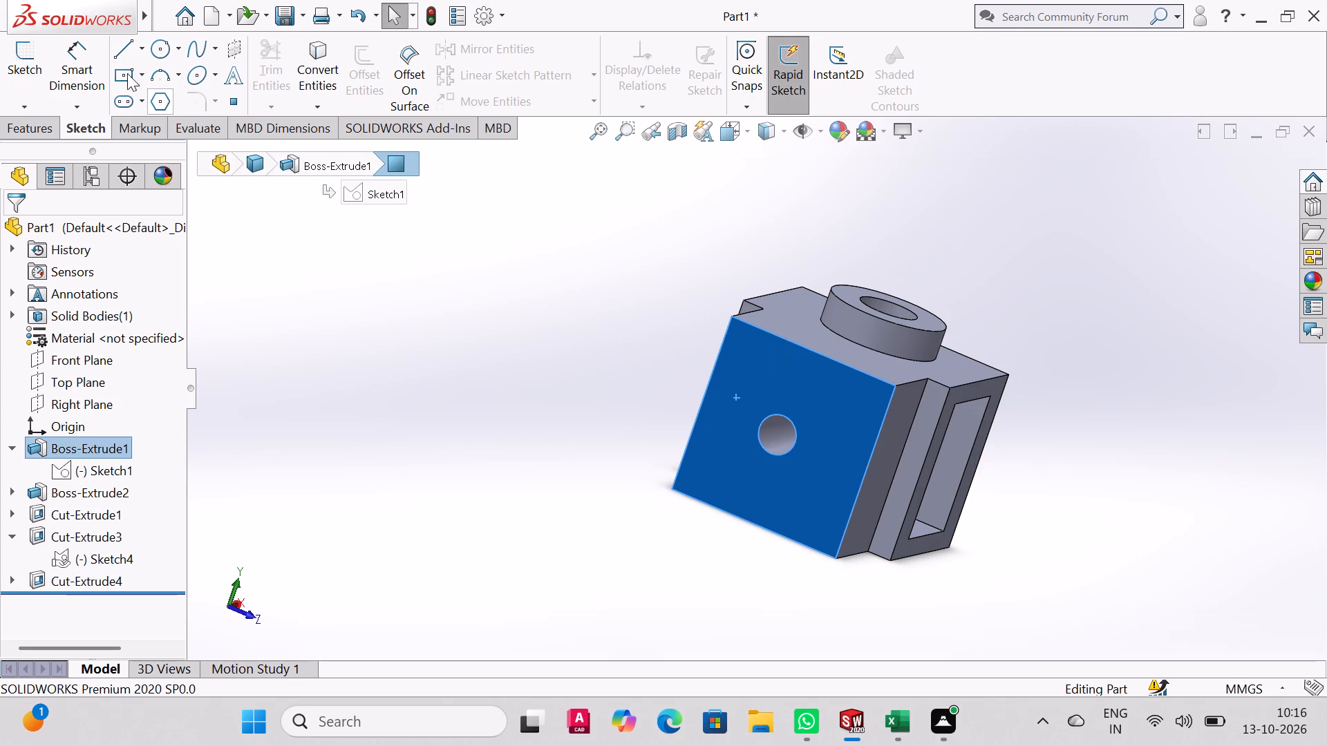
left_click(128, 63)
left_click(124, 58)
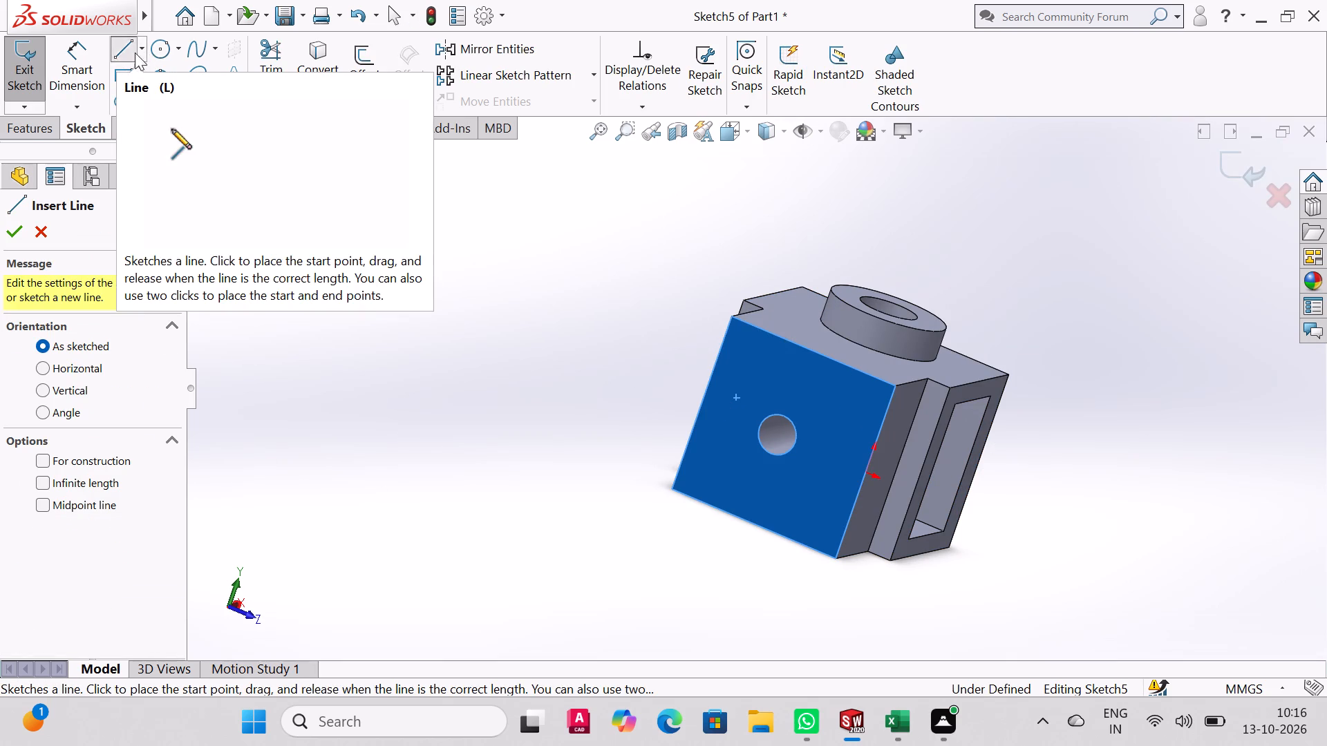
left_click(154, 51)
left_click(121, 59)
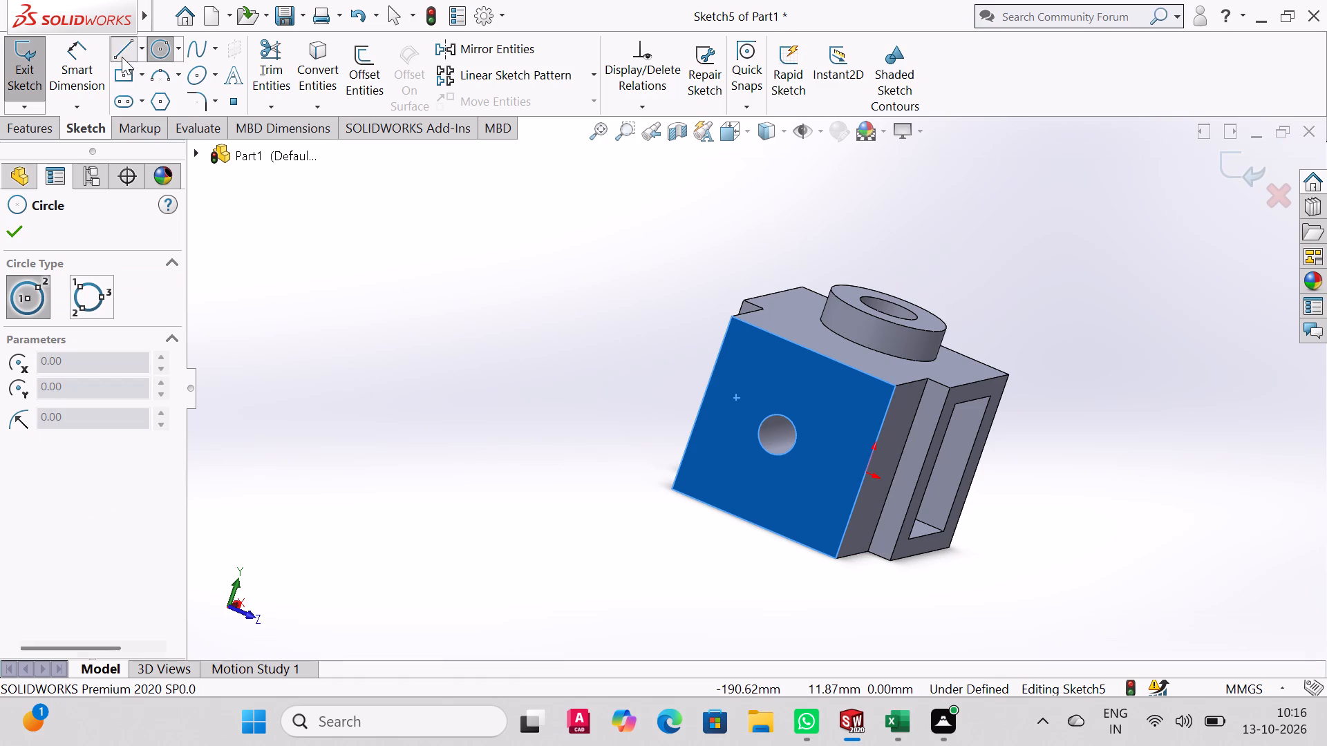
middle_click_drag(790, 428, 845, 477)
left_click(855, 512)
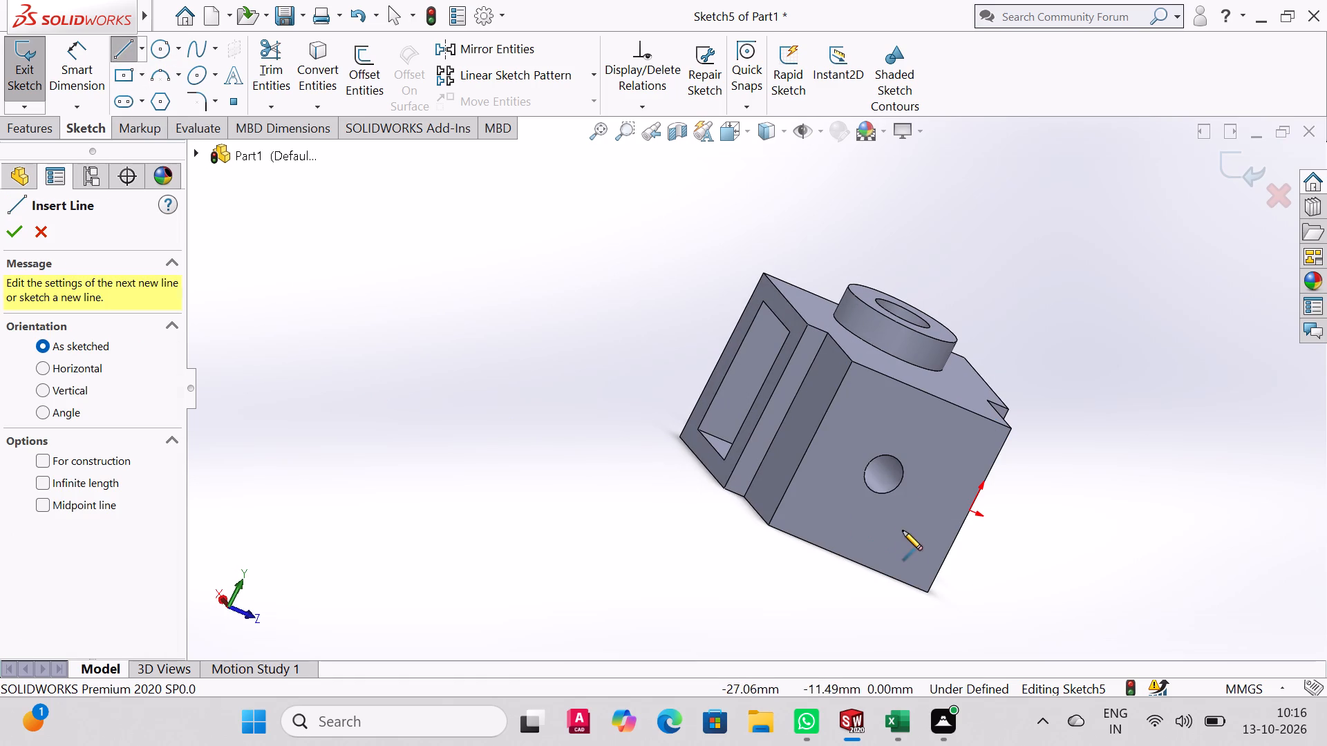
key("Escape")
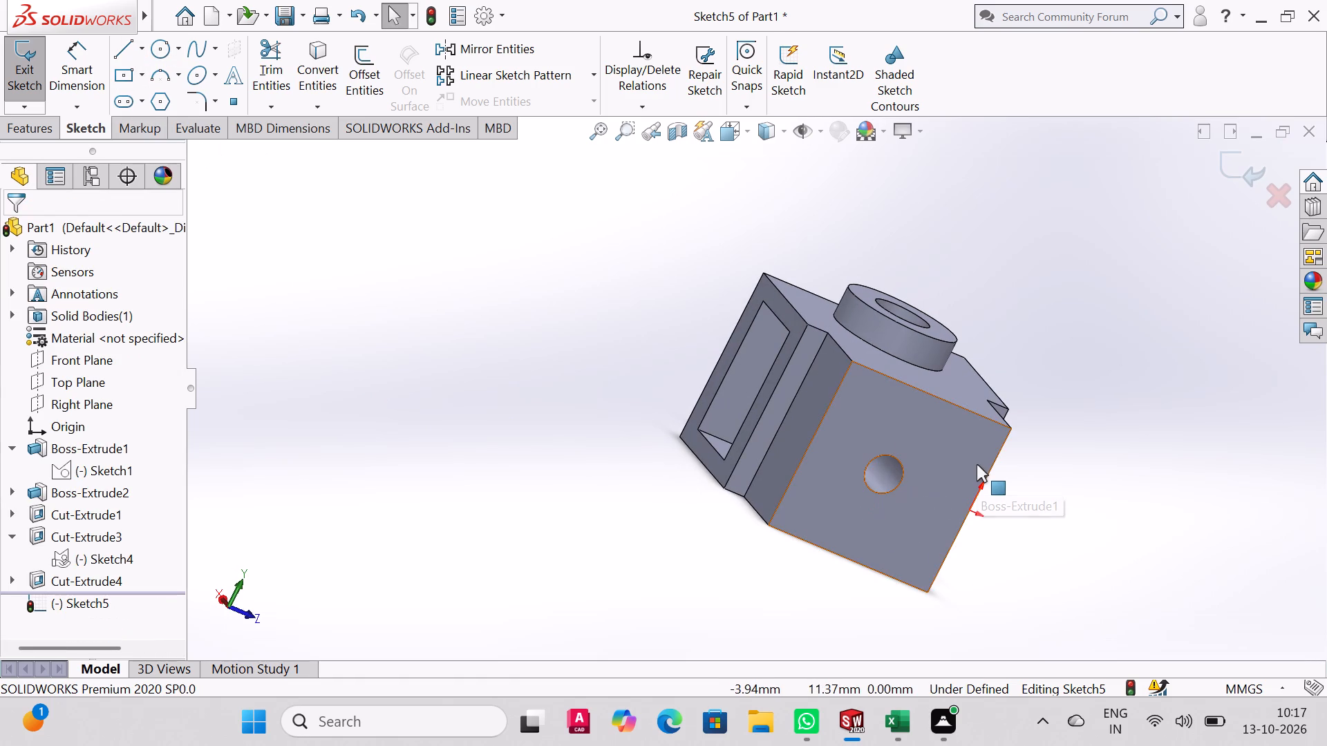
key("ctrl+1")
key("ctrl+3")
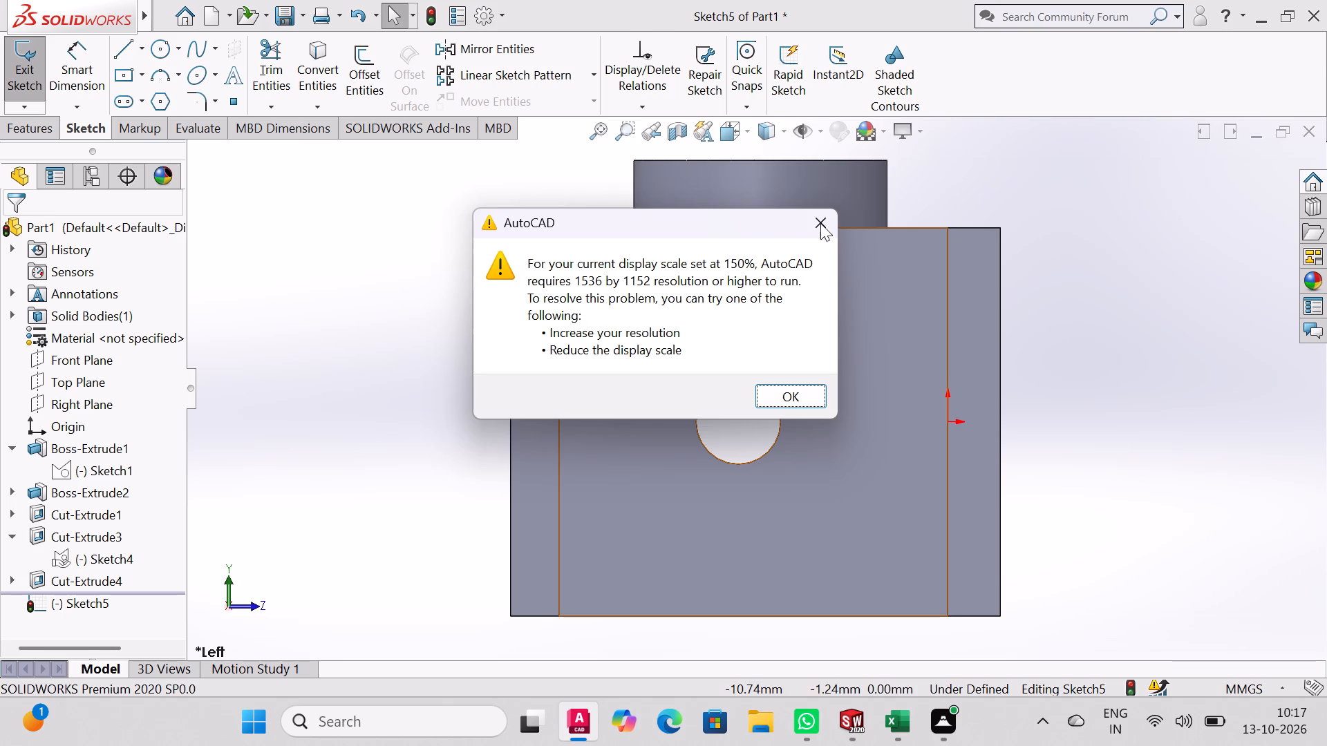
Dismiss the AutoCAD display-scale alert and close AutoCAD to get back to the SOLIDWORKS sketch.
left_click(820, 213)
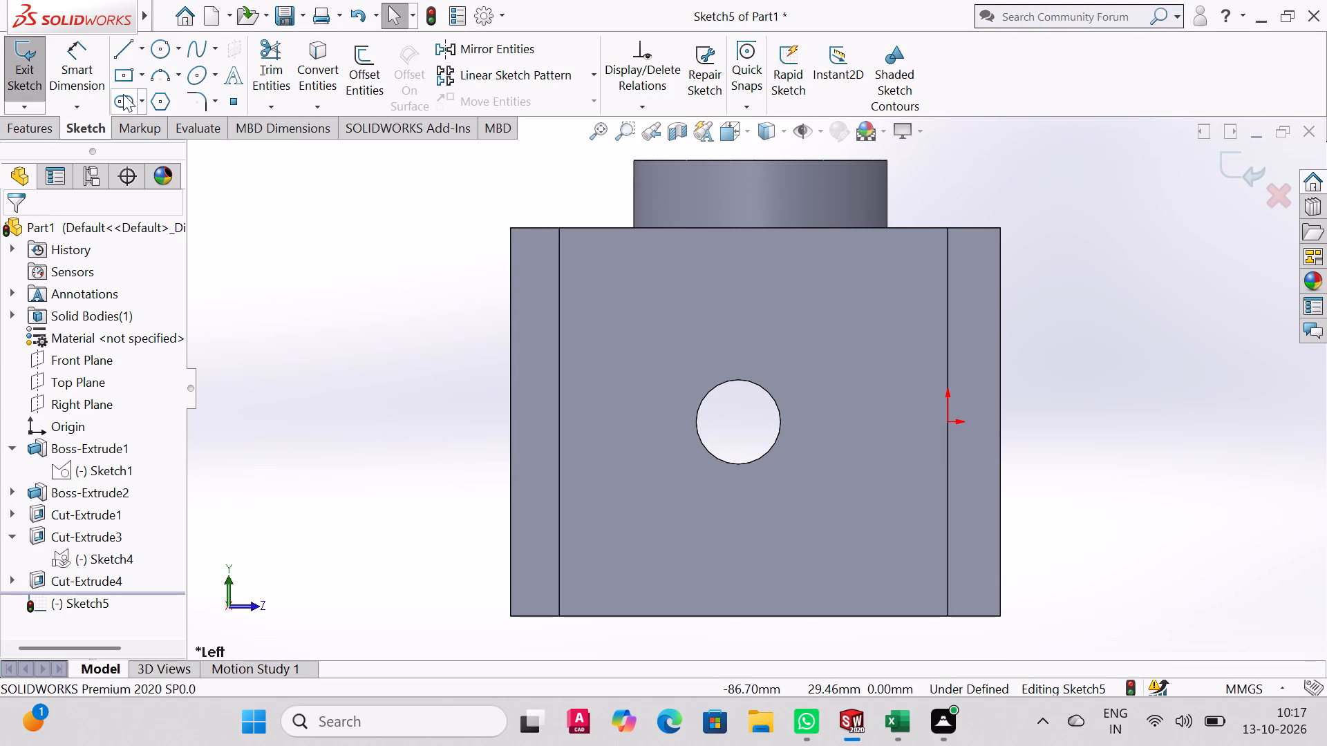
middle_click_drag(591, 296, 583, 295)
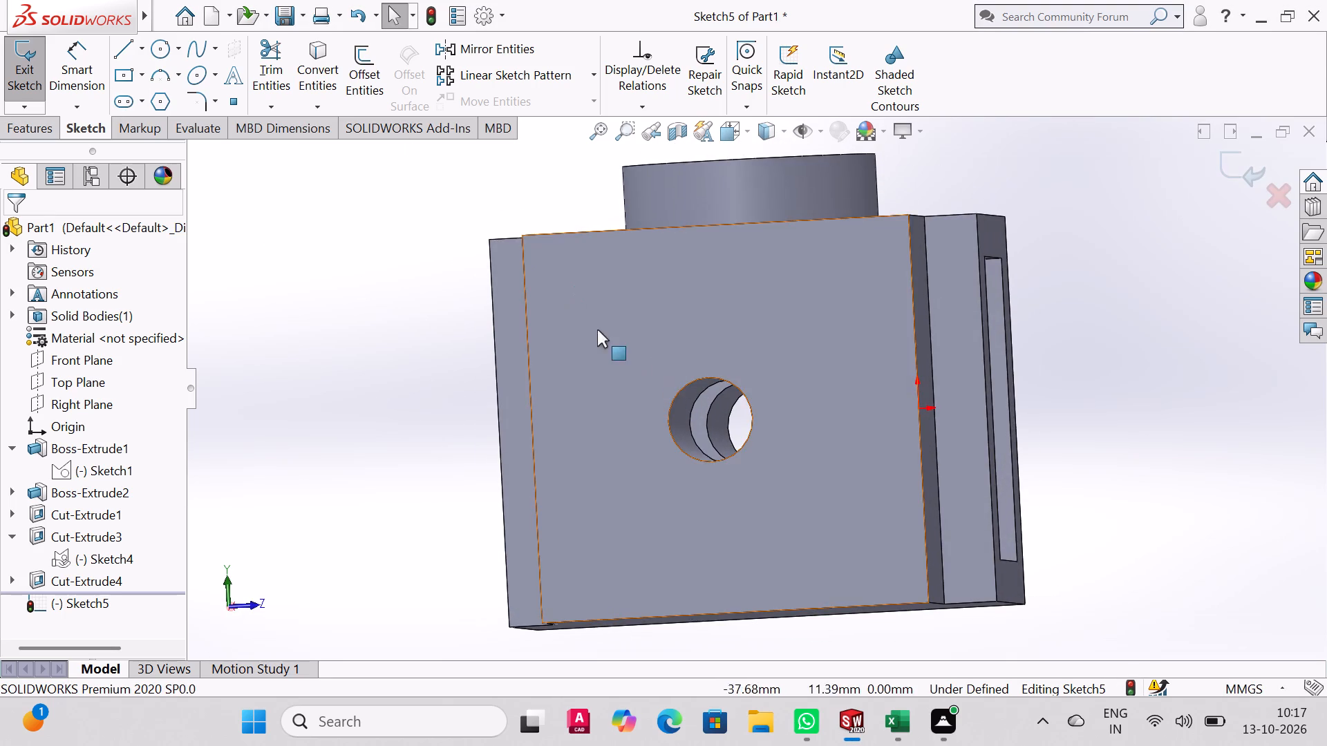
left_click(597, 329)
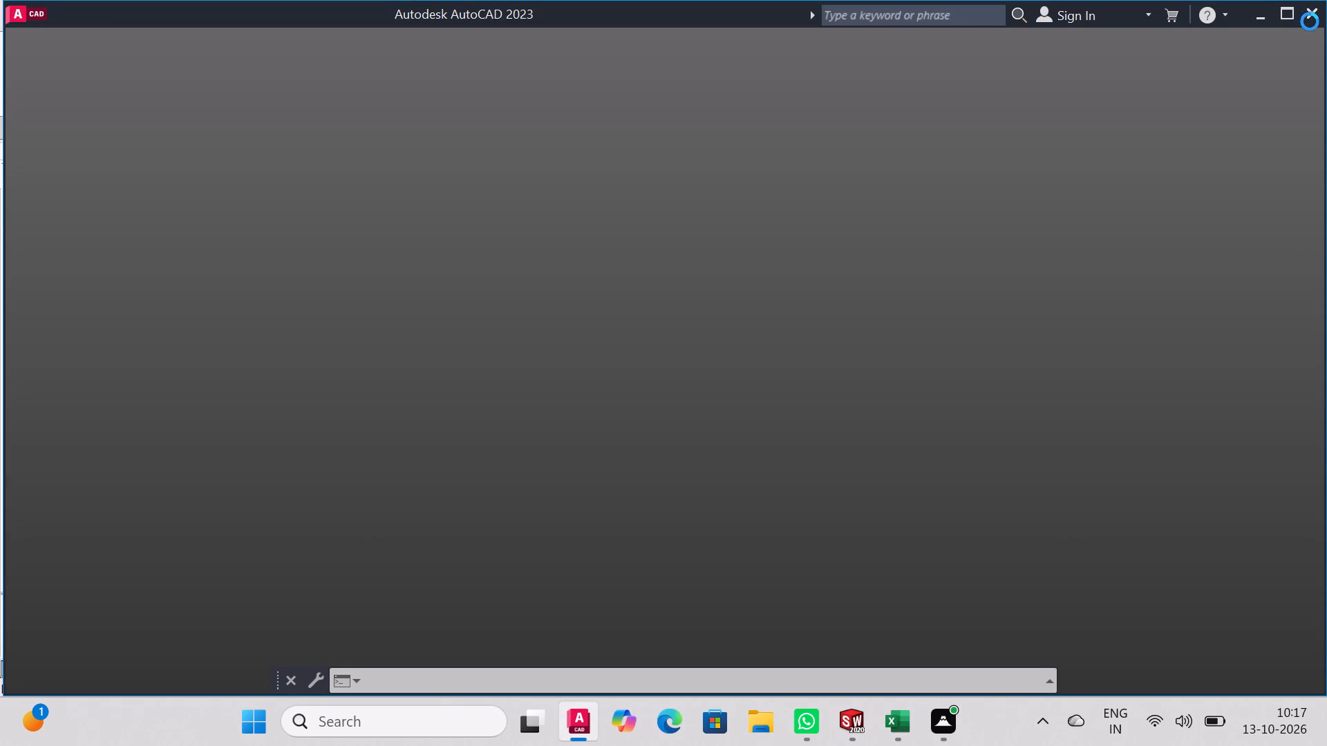
left_click(1316, 23)
left_click(1317, 18)
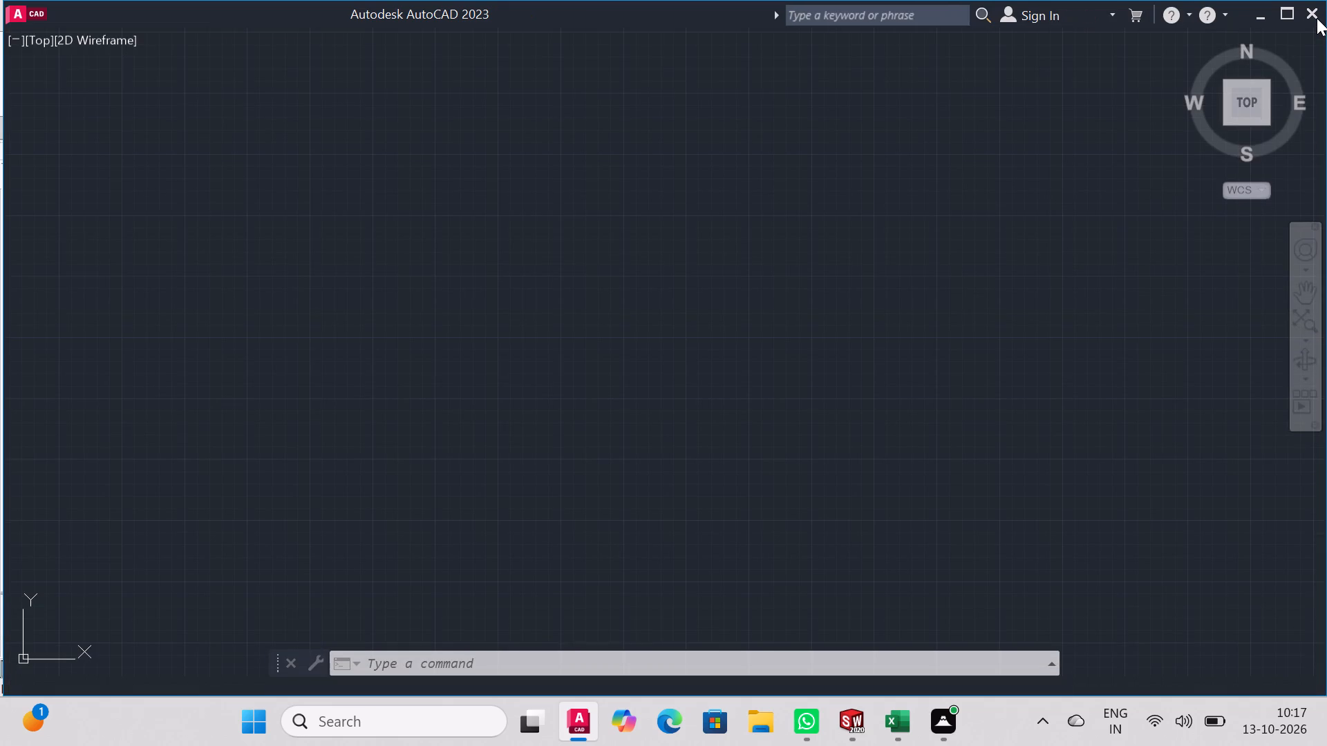
left_click(1312, 6)
left_click(1312, 6)
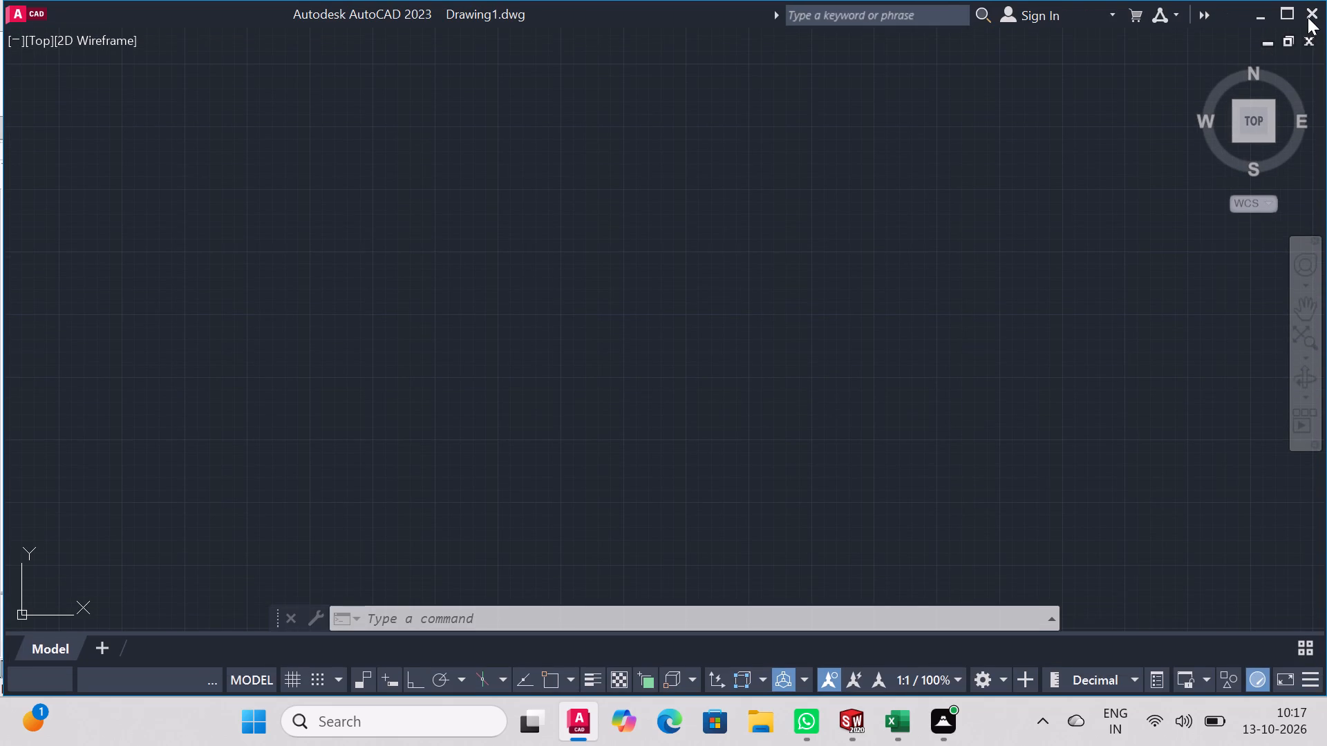
left_click(1310, 12)
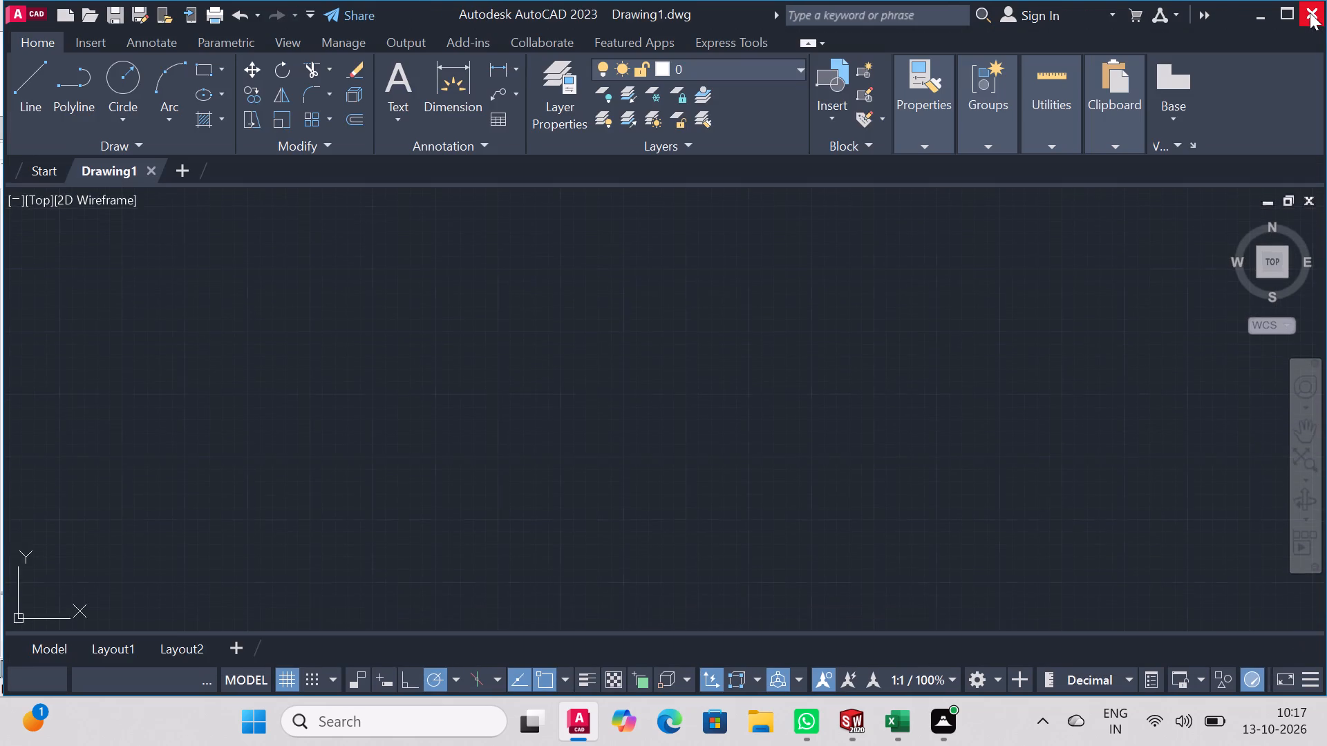
left_click(1310, 12)
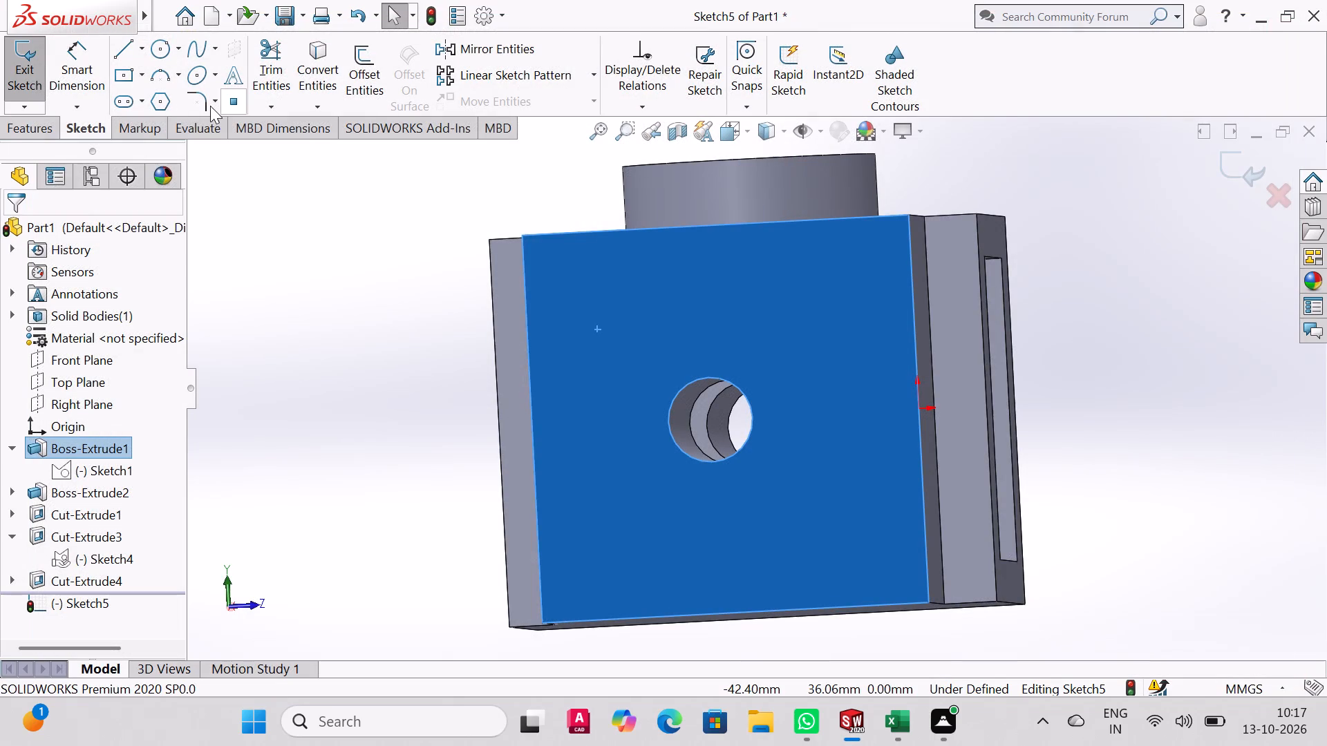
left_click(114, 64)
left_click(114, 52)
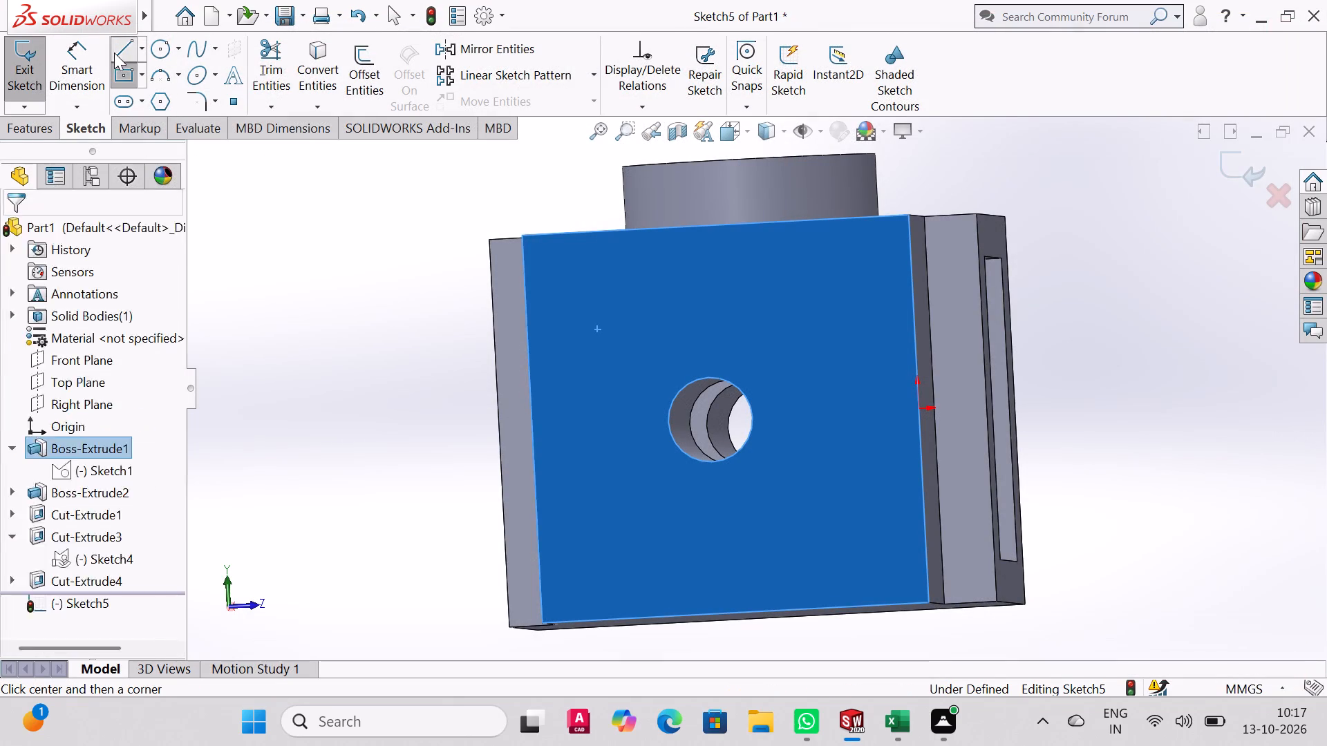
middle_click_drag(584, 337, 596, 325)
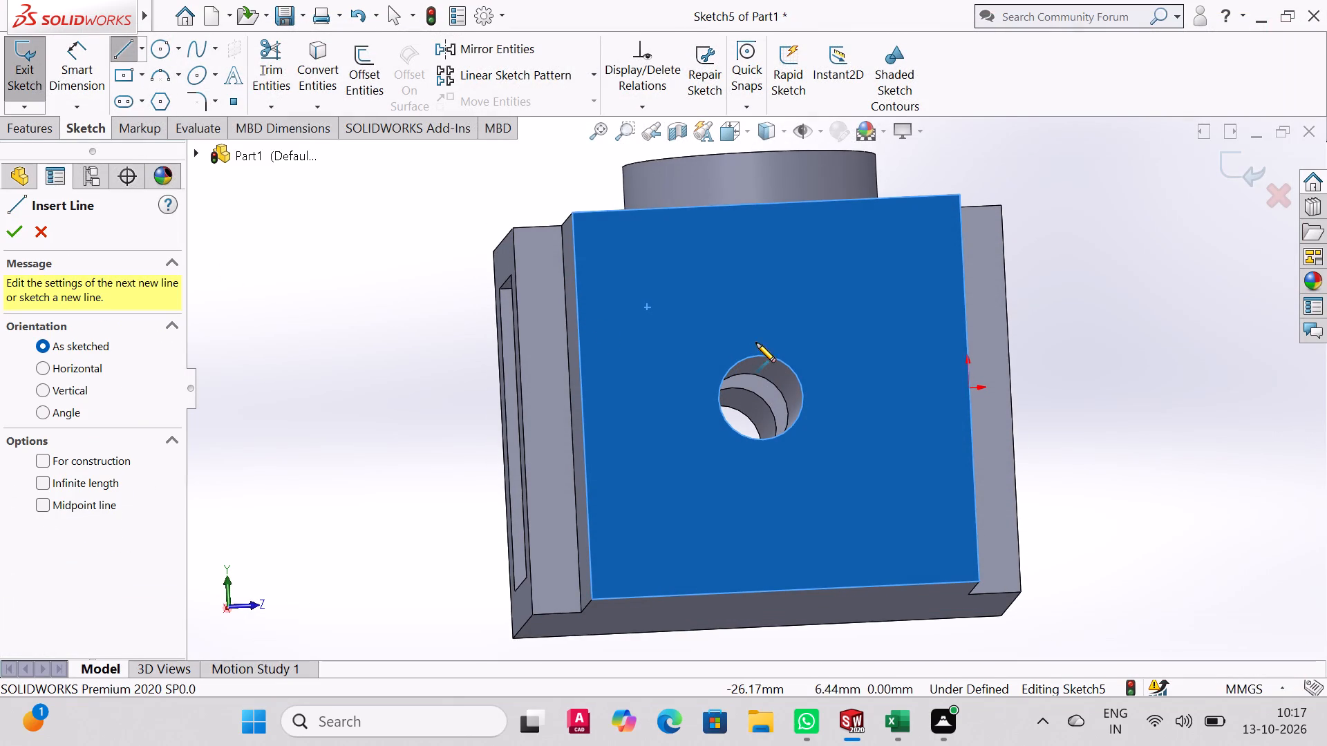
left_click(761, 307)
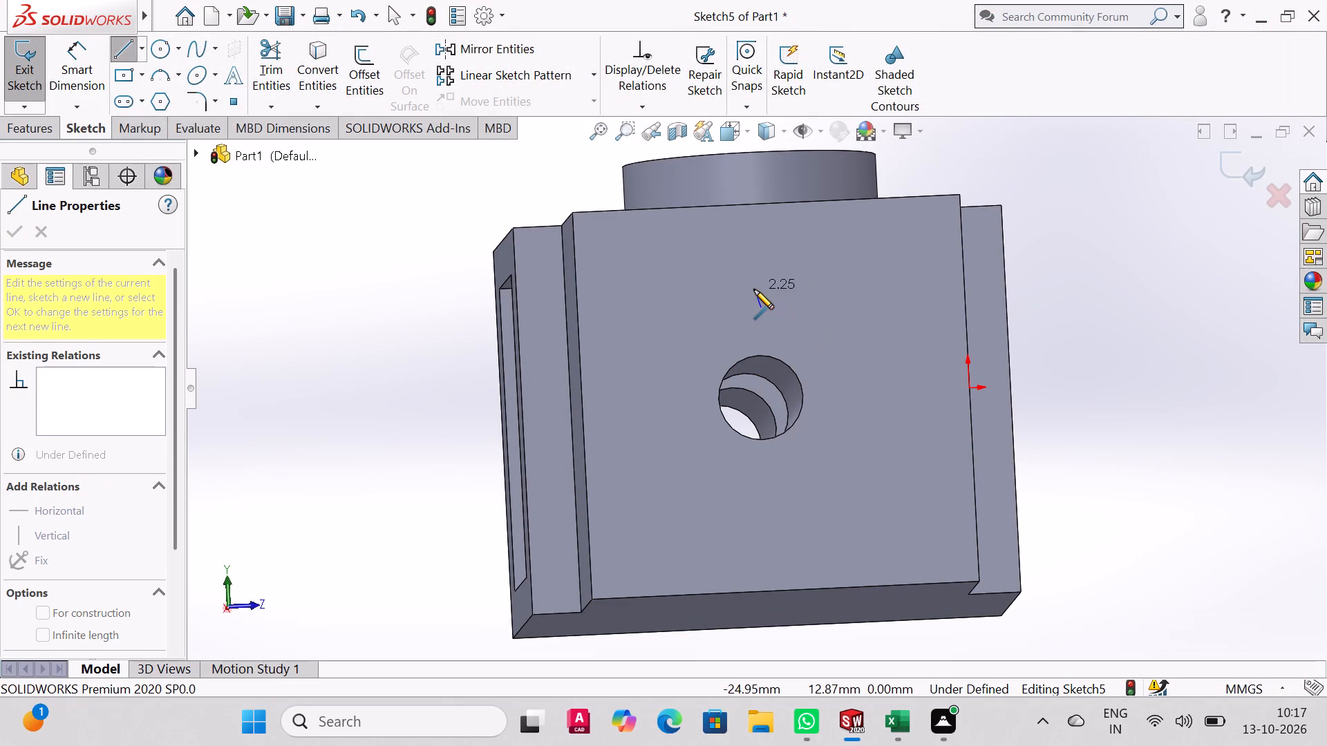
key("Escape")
Sketch a closed 46 mm square with four lines along the edges of the end face with the 10 mm hole.
left_click(124, 46)
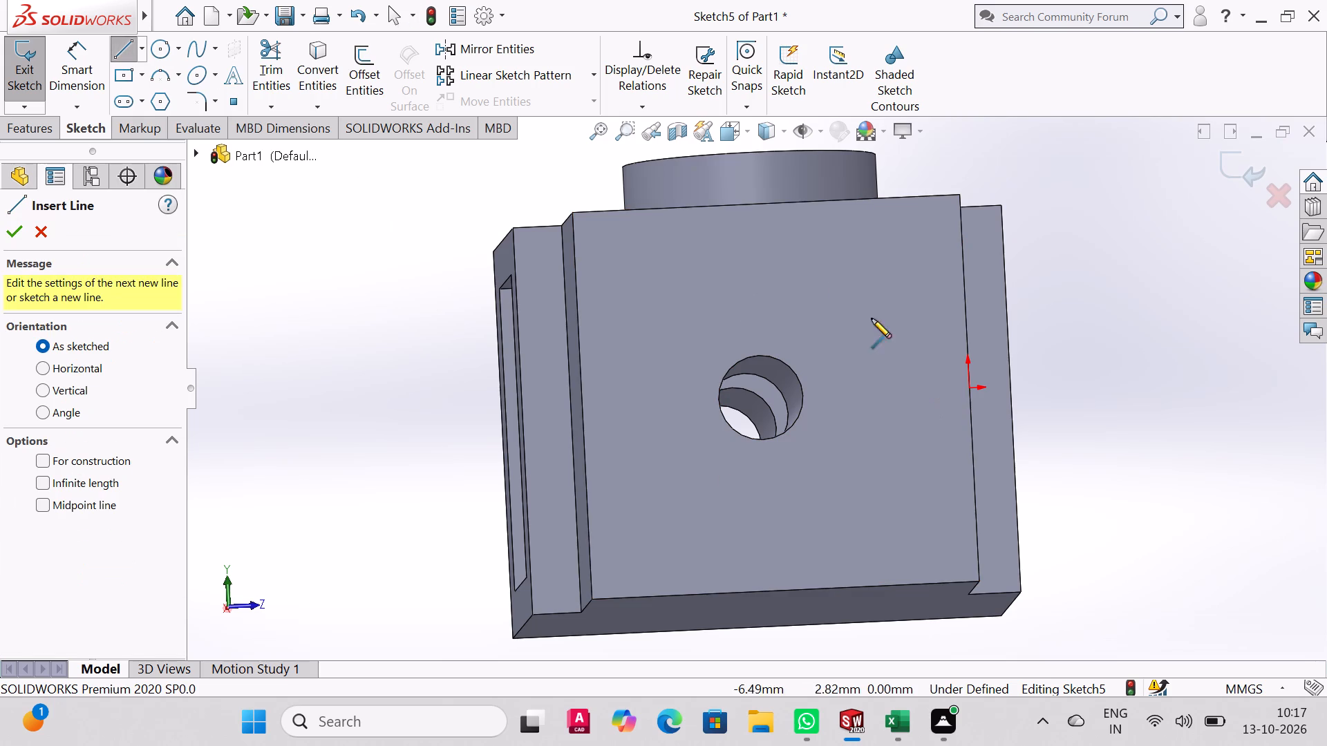
middle_click_drag(781, 220, 786, 307)
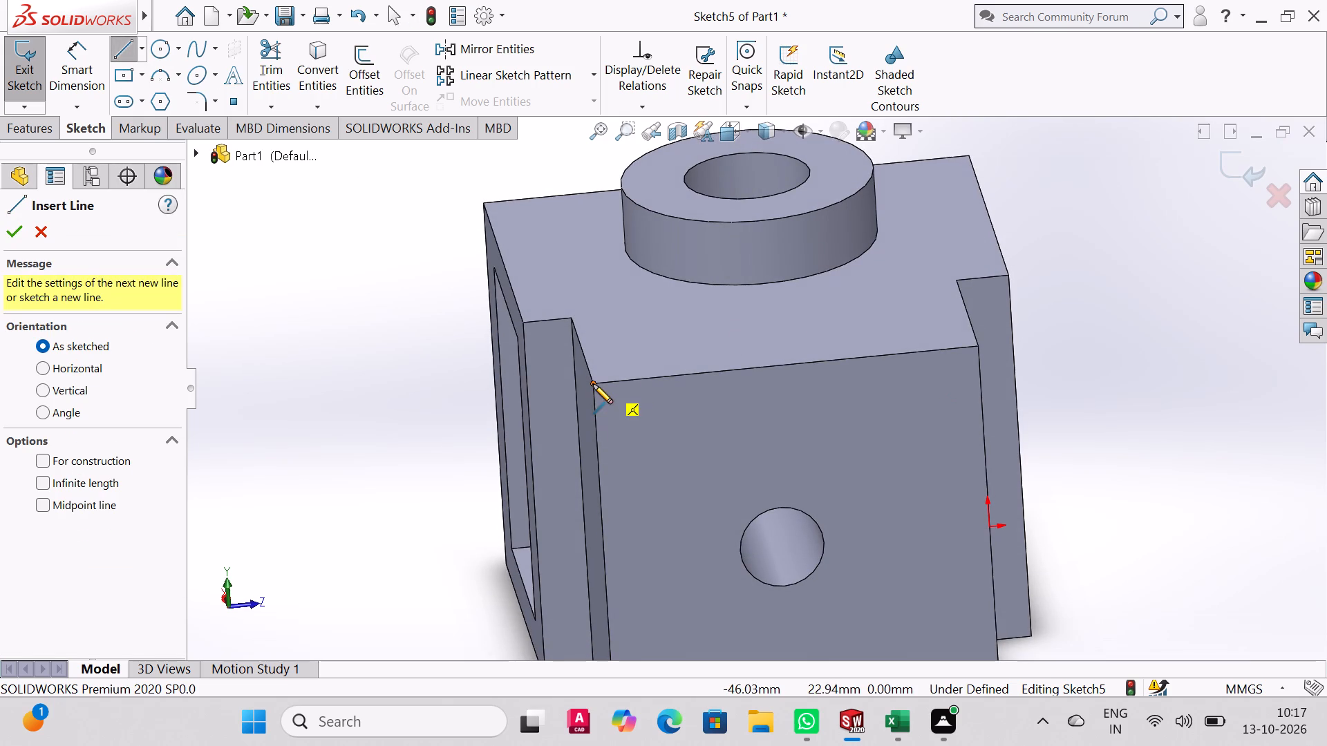
left_click(593, 384)
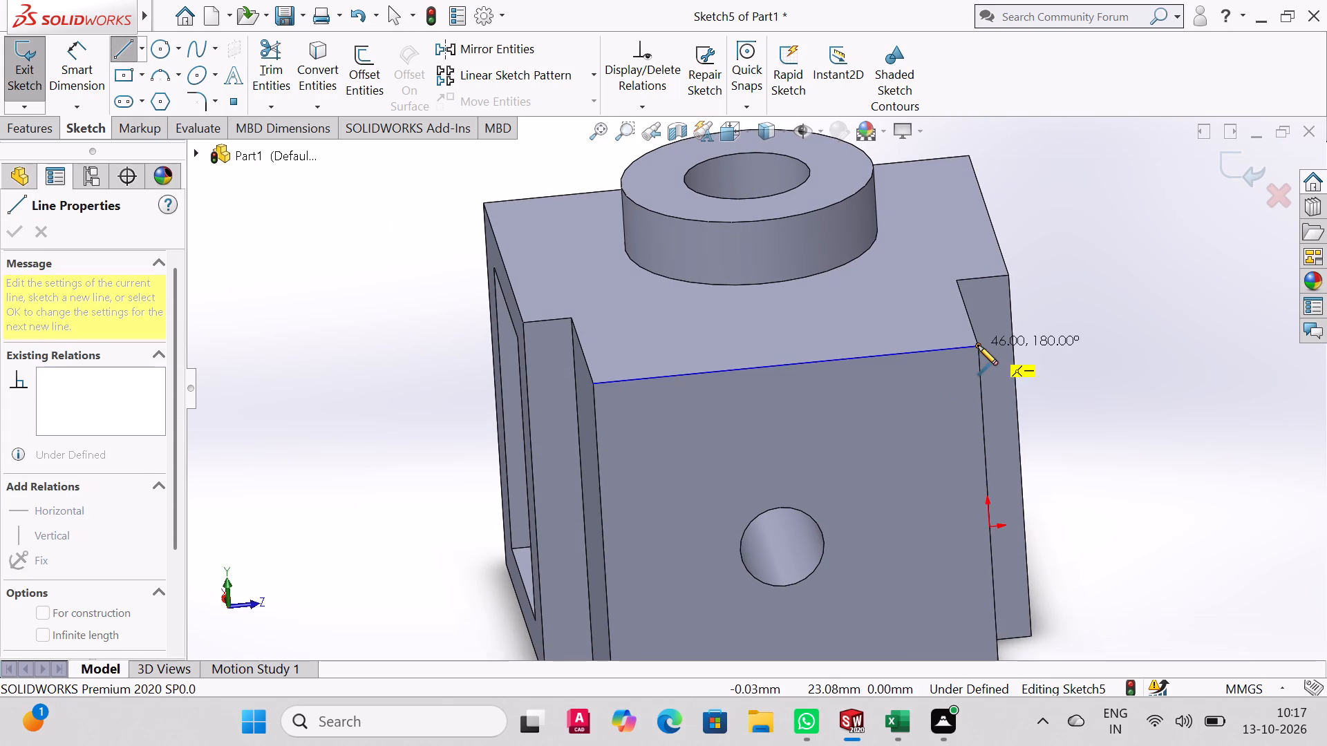
left_click(978, 345)
scroll(976, 401, "up", 5)
scroll(860, 504, "up", 3)
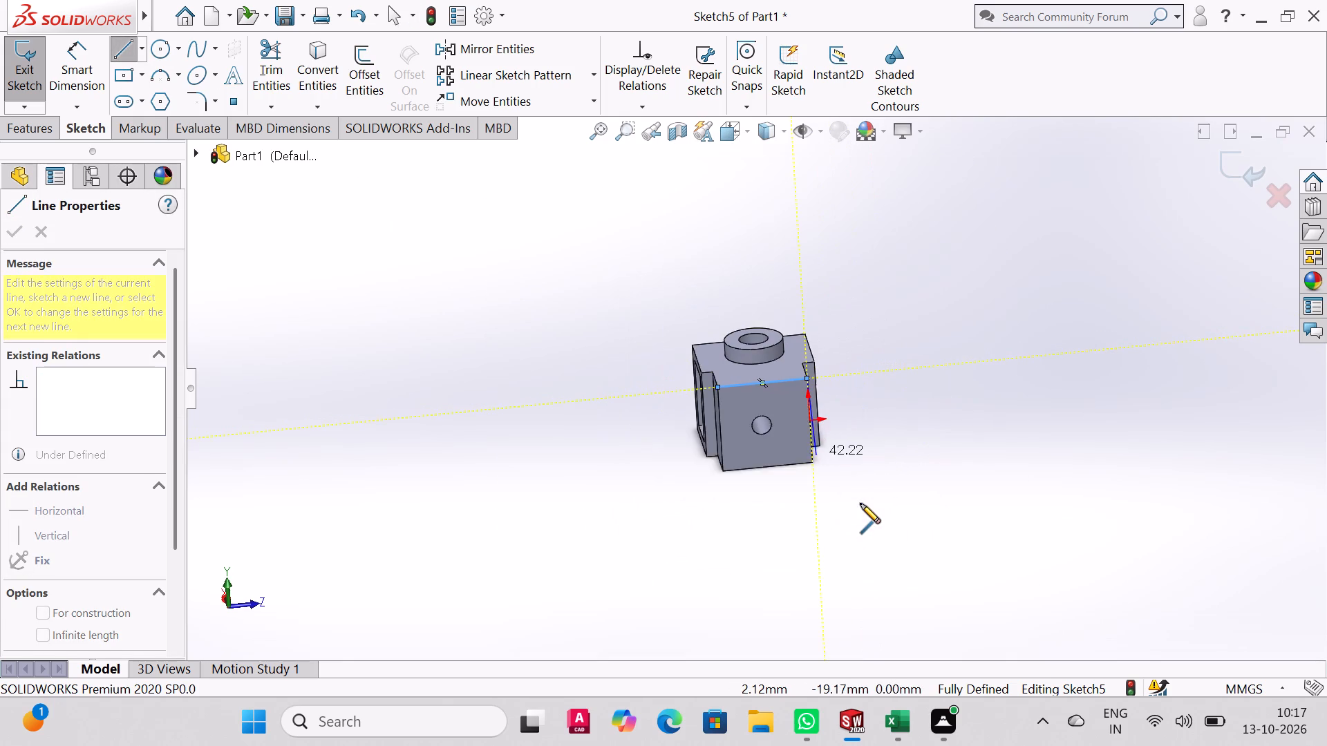
scroll(860, 504, "down", 4)
left_click(876, 542)
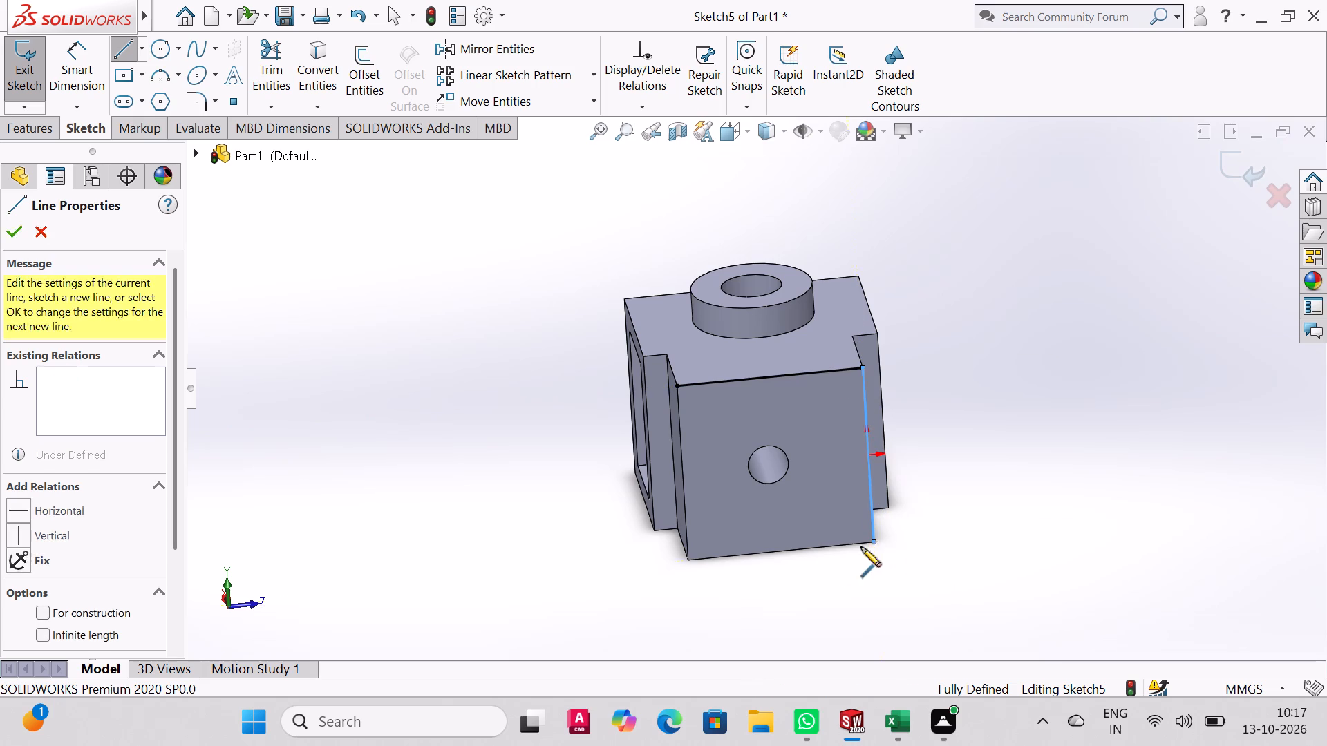
left_click(686, 560)
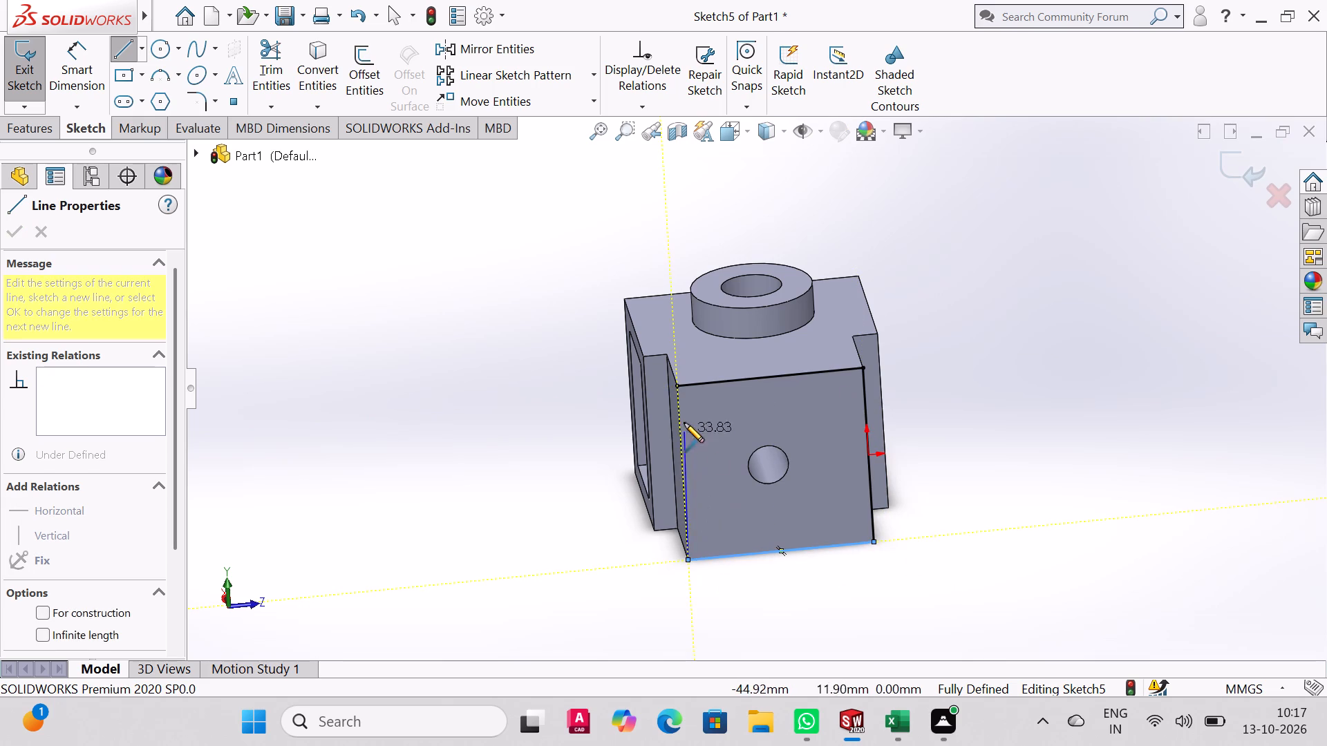
left_click(676, 387)
right_click(676, 387)
left_click(721, 392)
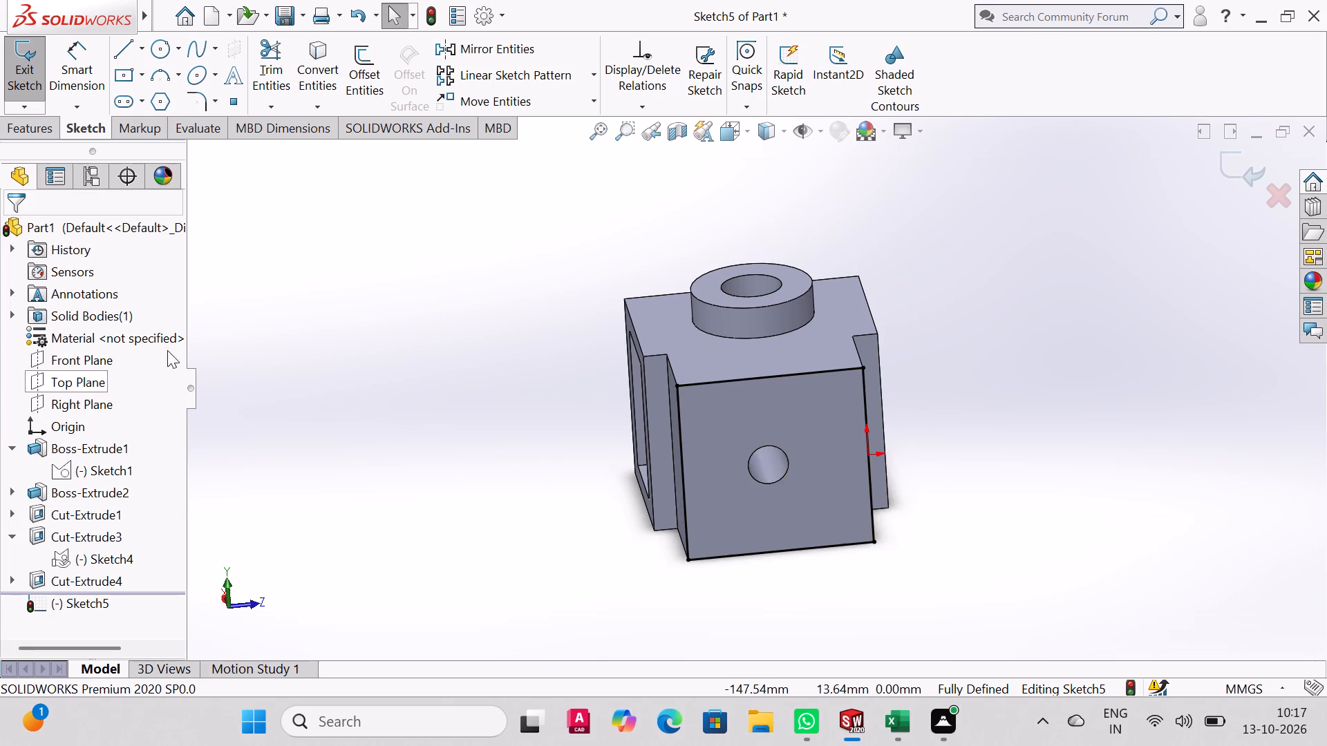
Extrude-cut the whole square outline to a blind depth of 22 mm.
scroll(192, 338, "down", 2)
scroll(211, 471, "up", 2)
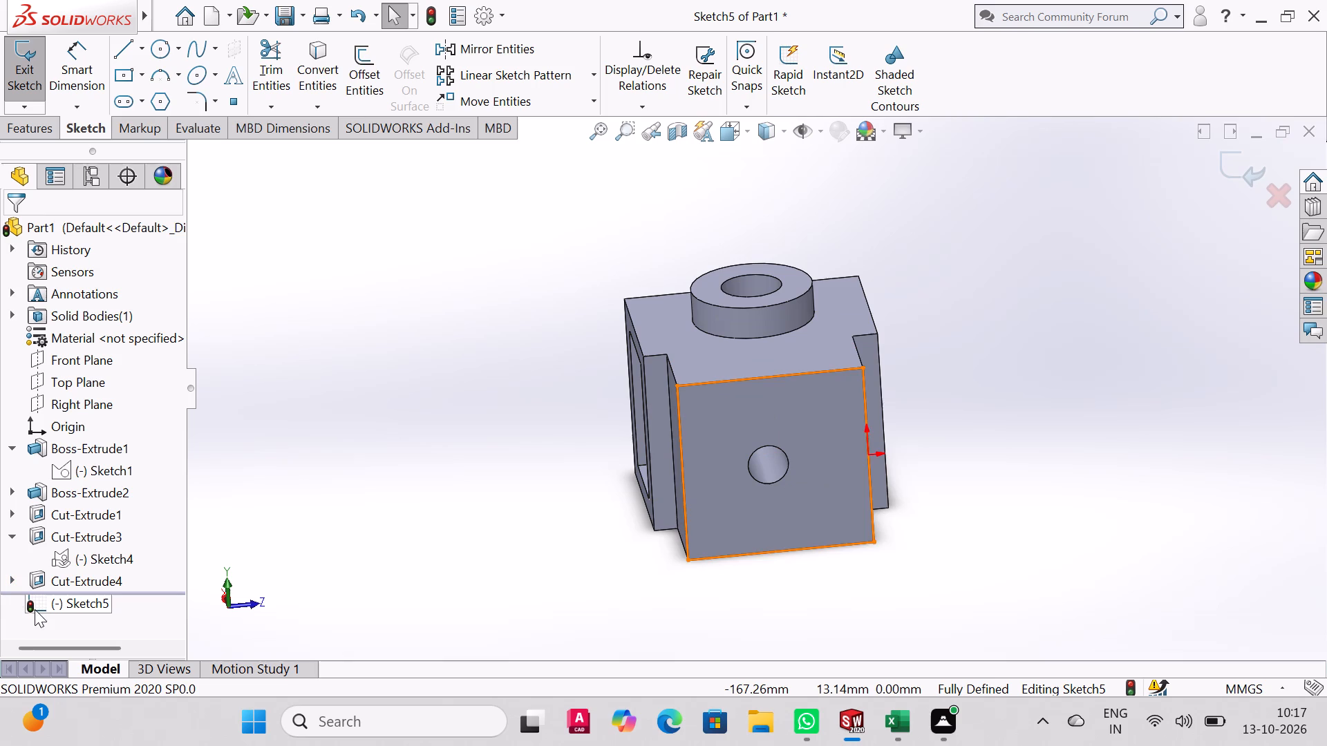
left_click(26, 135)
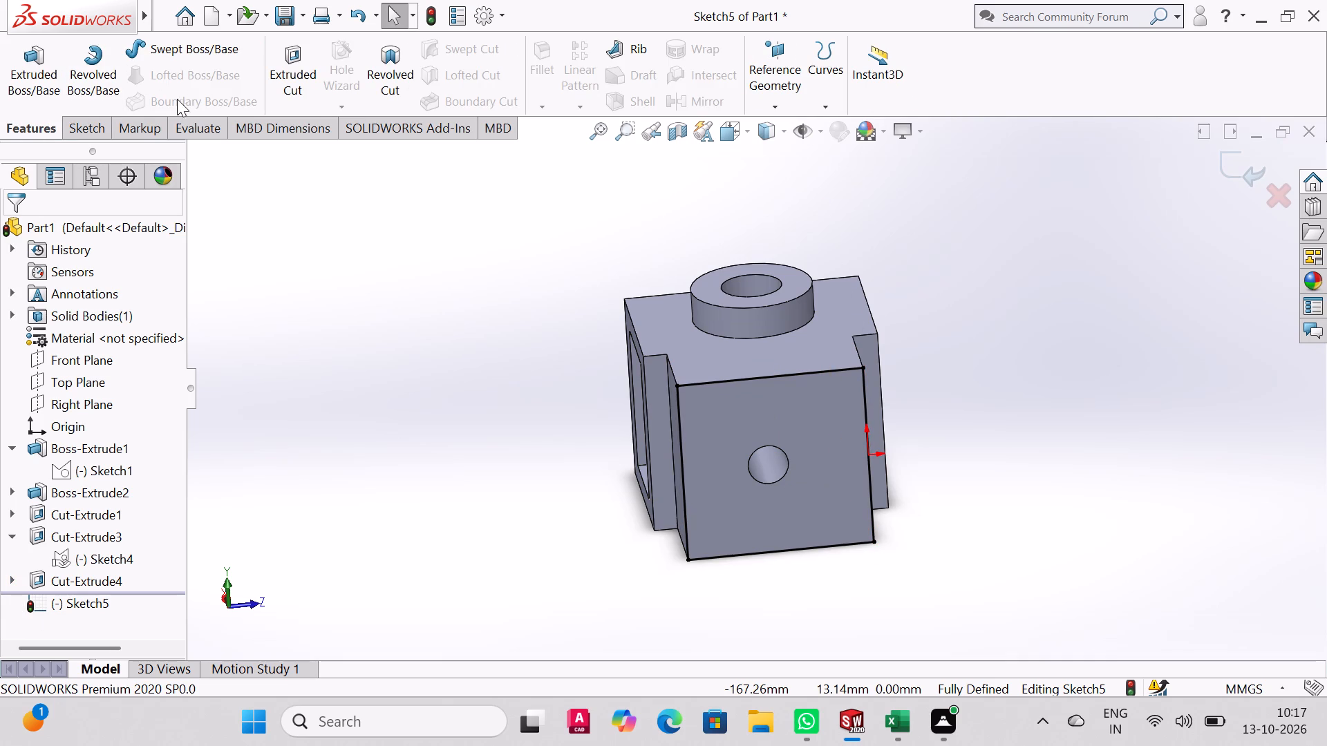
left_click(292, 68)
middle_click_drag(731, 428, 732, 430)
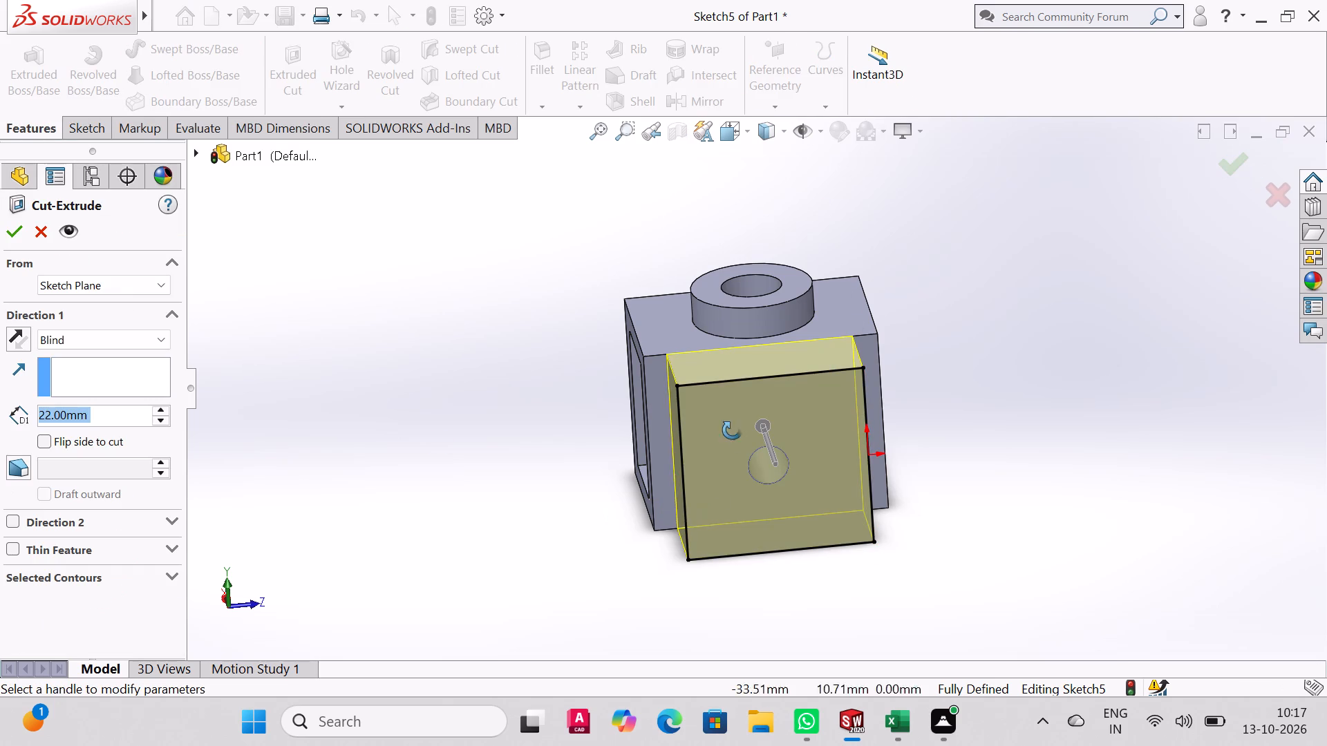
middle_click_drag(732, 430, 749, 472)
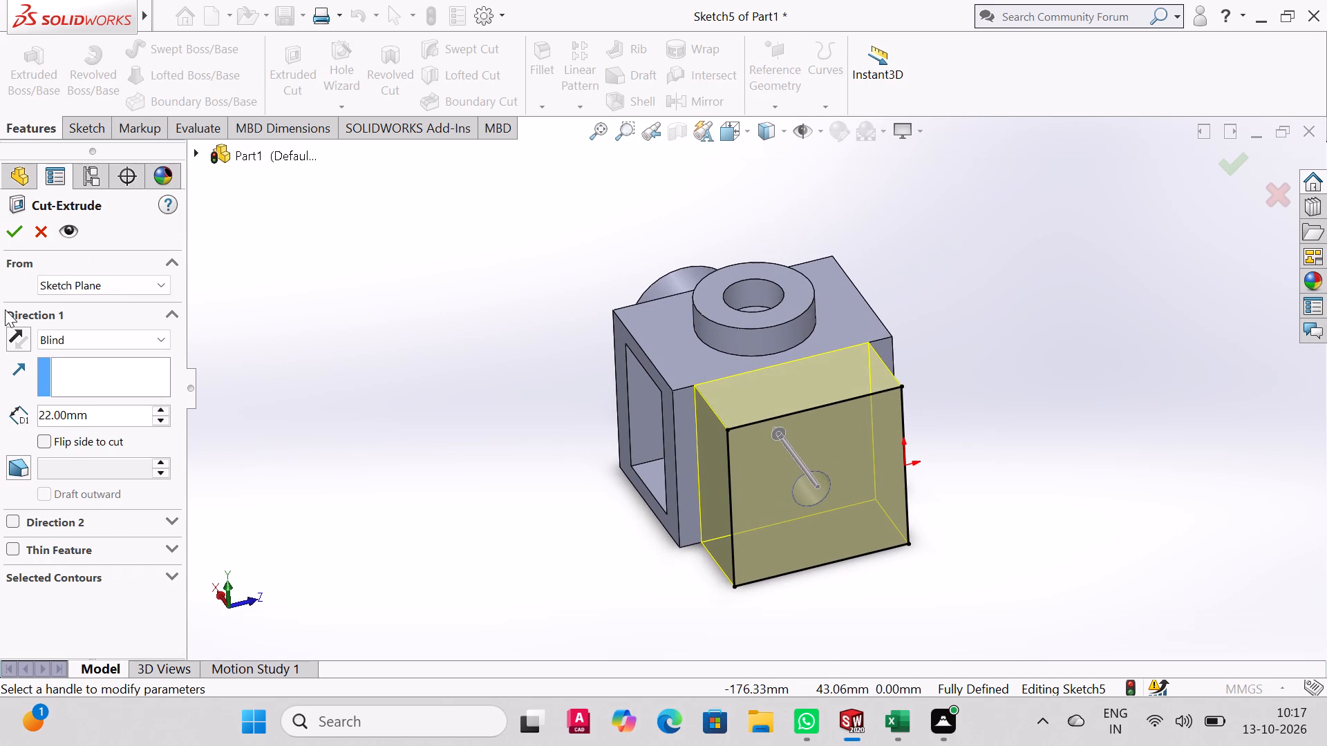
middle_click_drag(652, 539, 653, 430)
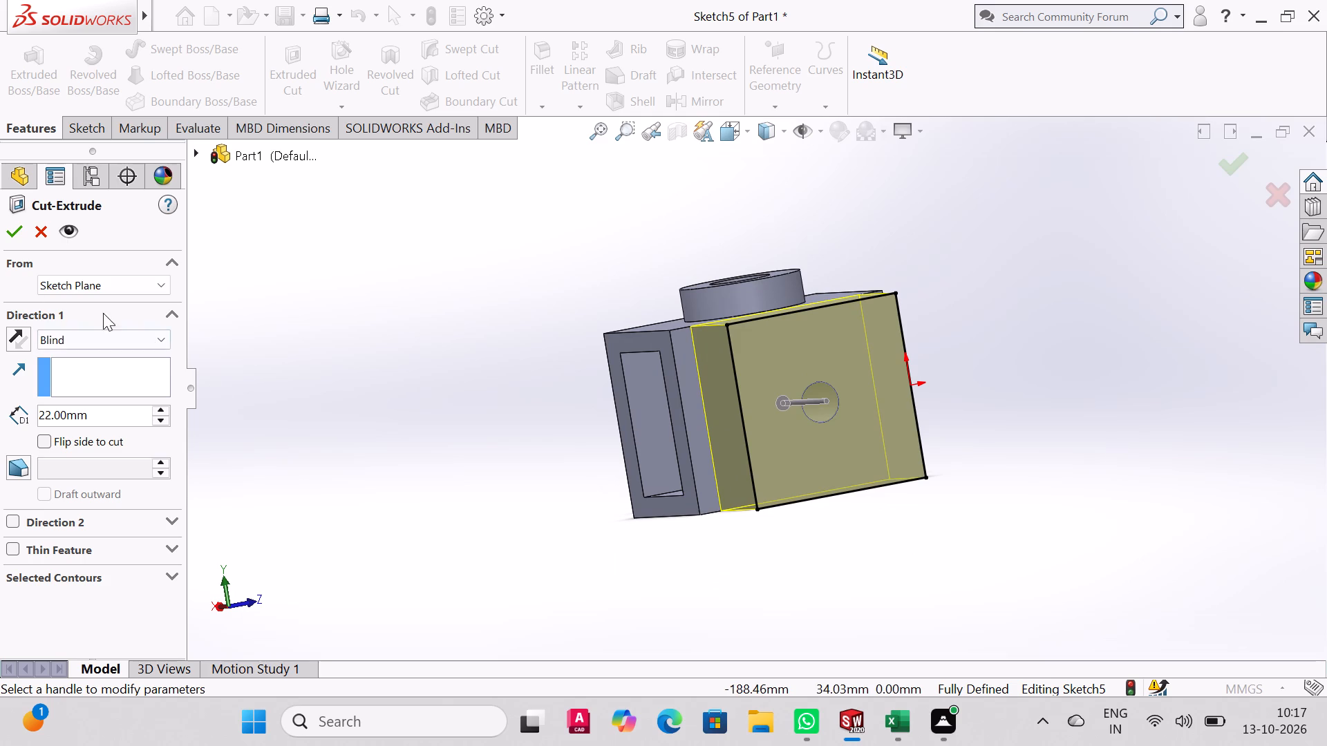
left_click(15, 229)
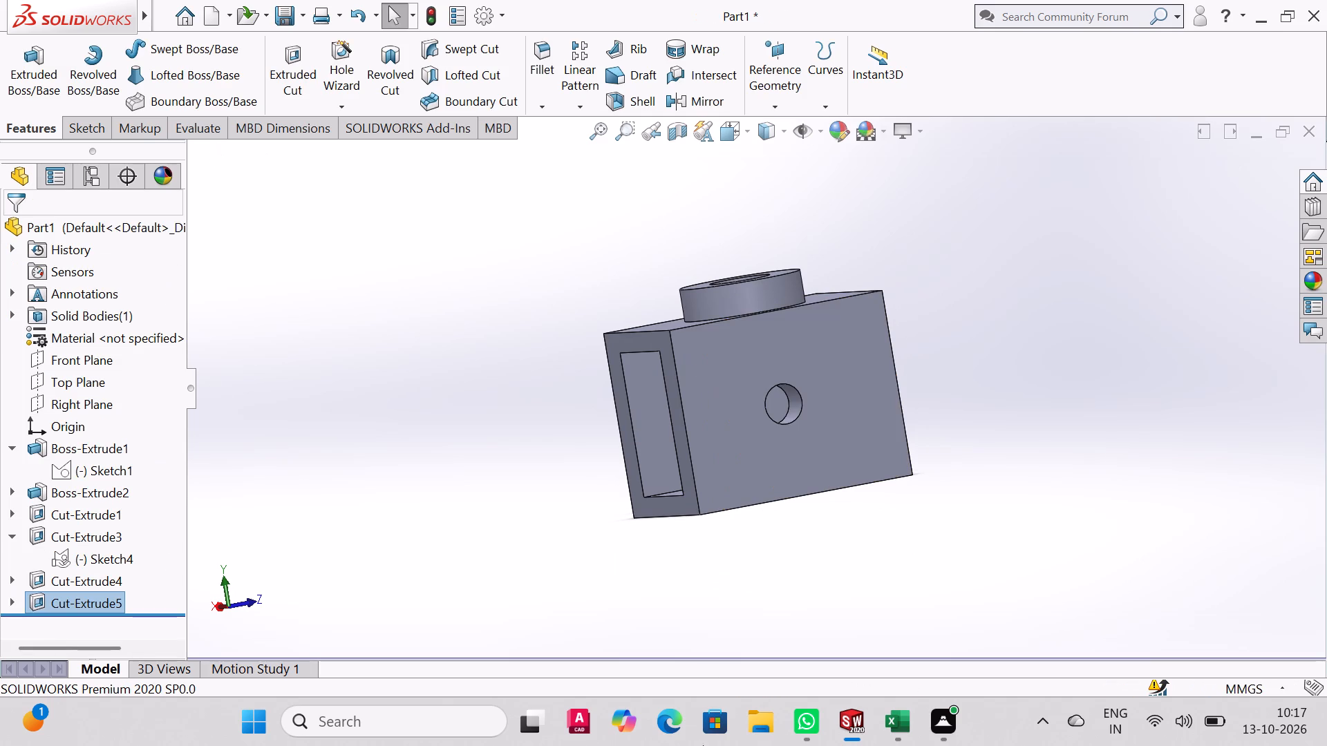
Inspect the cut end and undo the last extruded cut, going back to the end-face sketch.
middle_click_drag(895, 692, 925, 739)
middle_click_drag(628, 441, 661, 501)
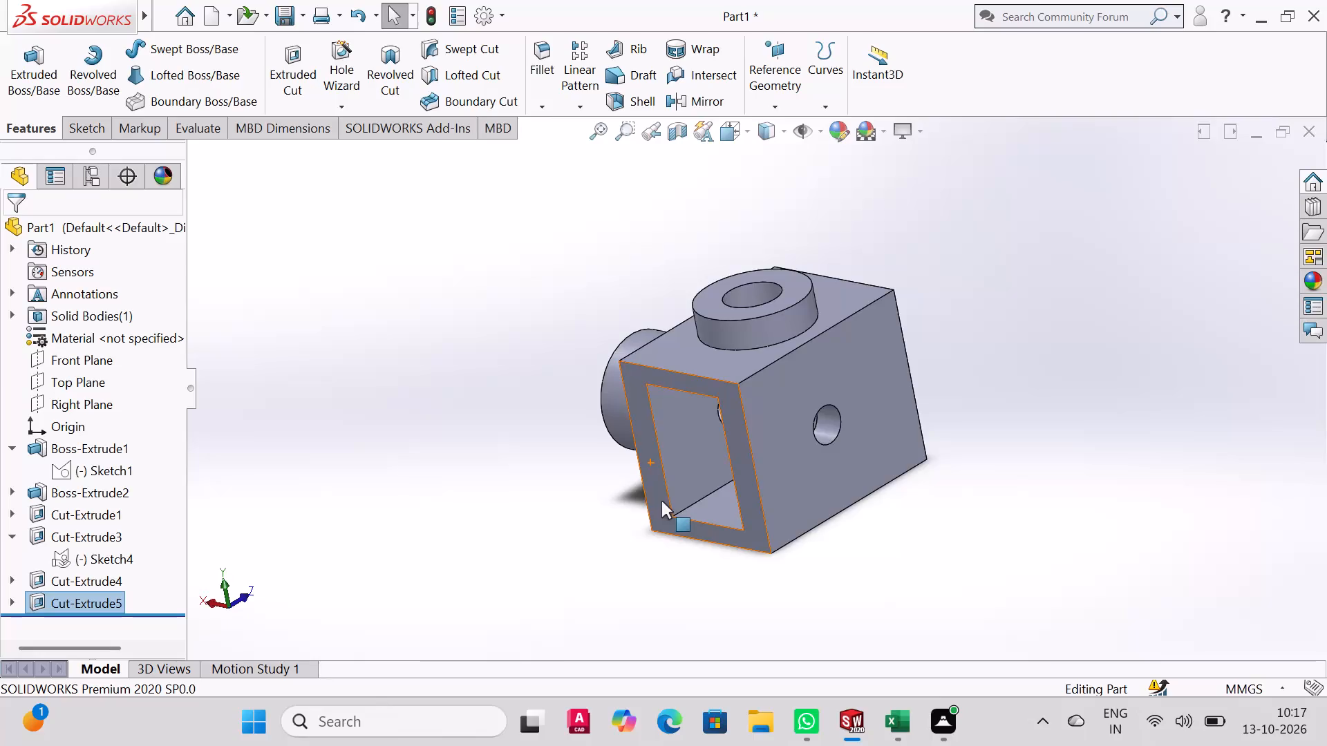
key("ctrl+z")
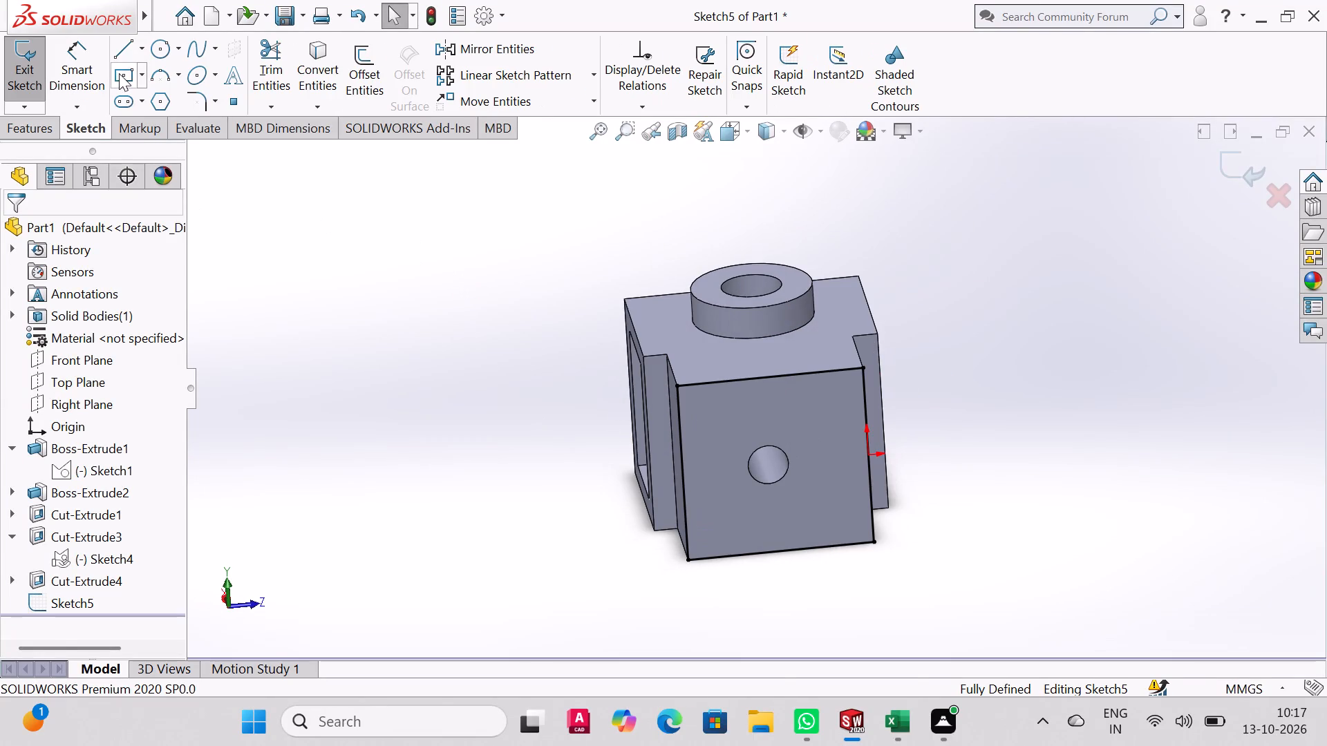
Sketch a circle about 26 mm in diameter centred on the 10 mm hole, inside the square outline.
left_click(158, 44)
middle_click_drag(770, 467, 770, 466)
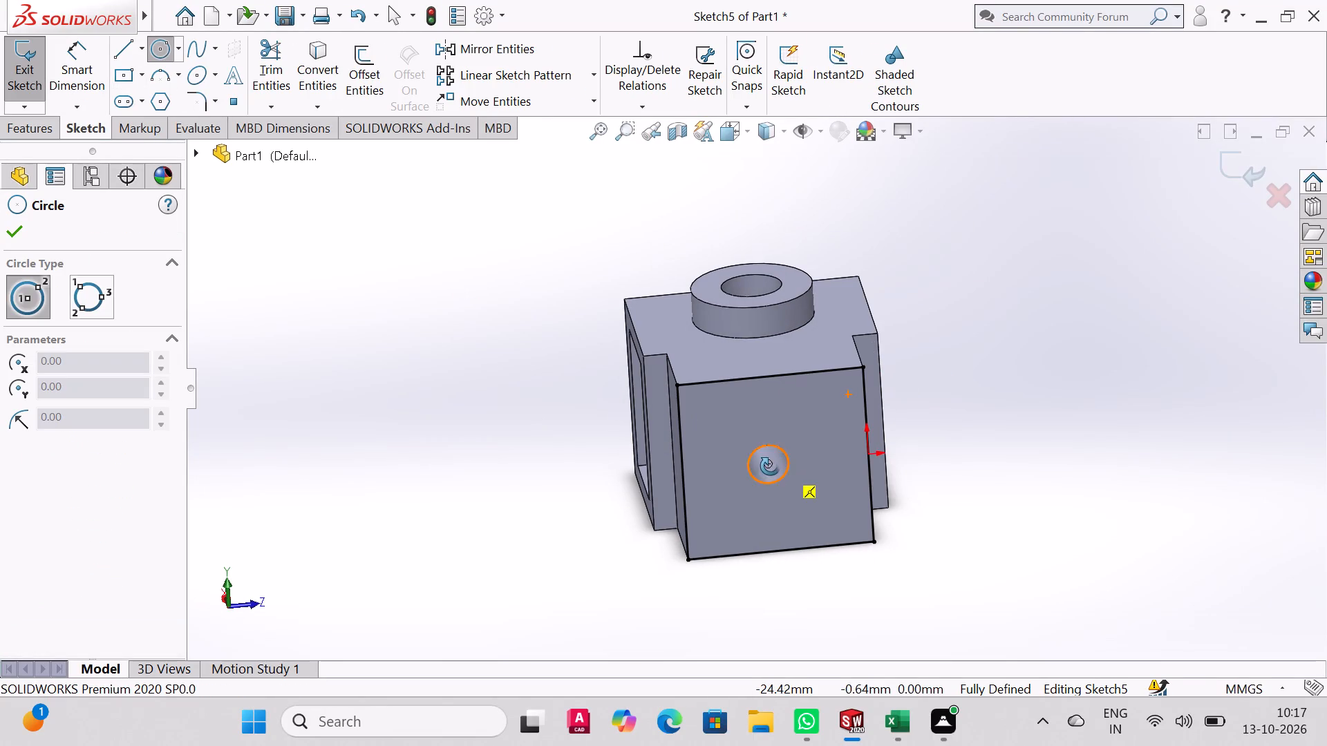
middle_click_drag(770, 466, 765, 420)
scroll(750, 446, "up", 3)
scroll(757, 432, "down", 8)
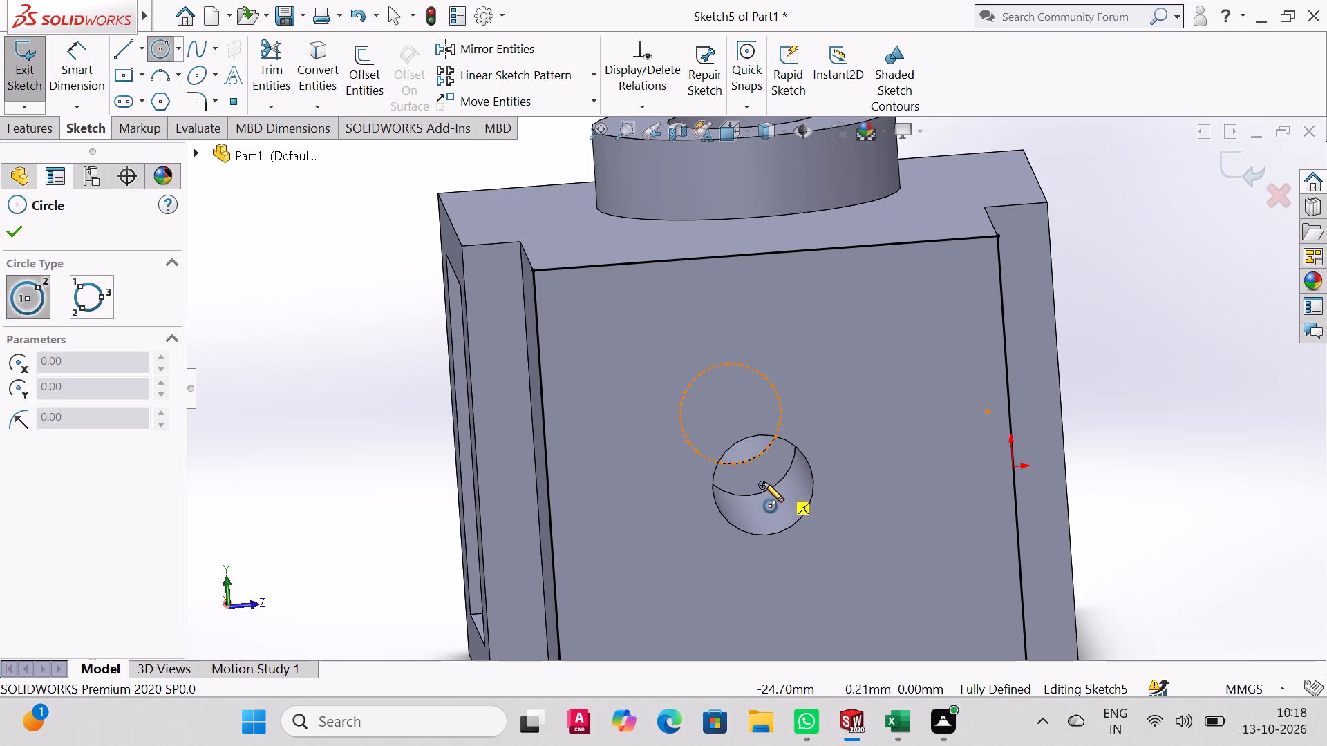
left_click(763, 486)
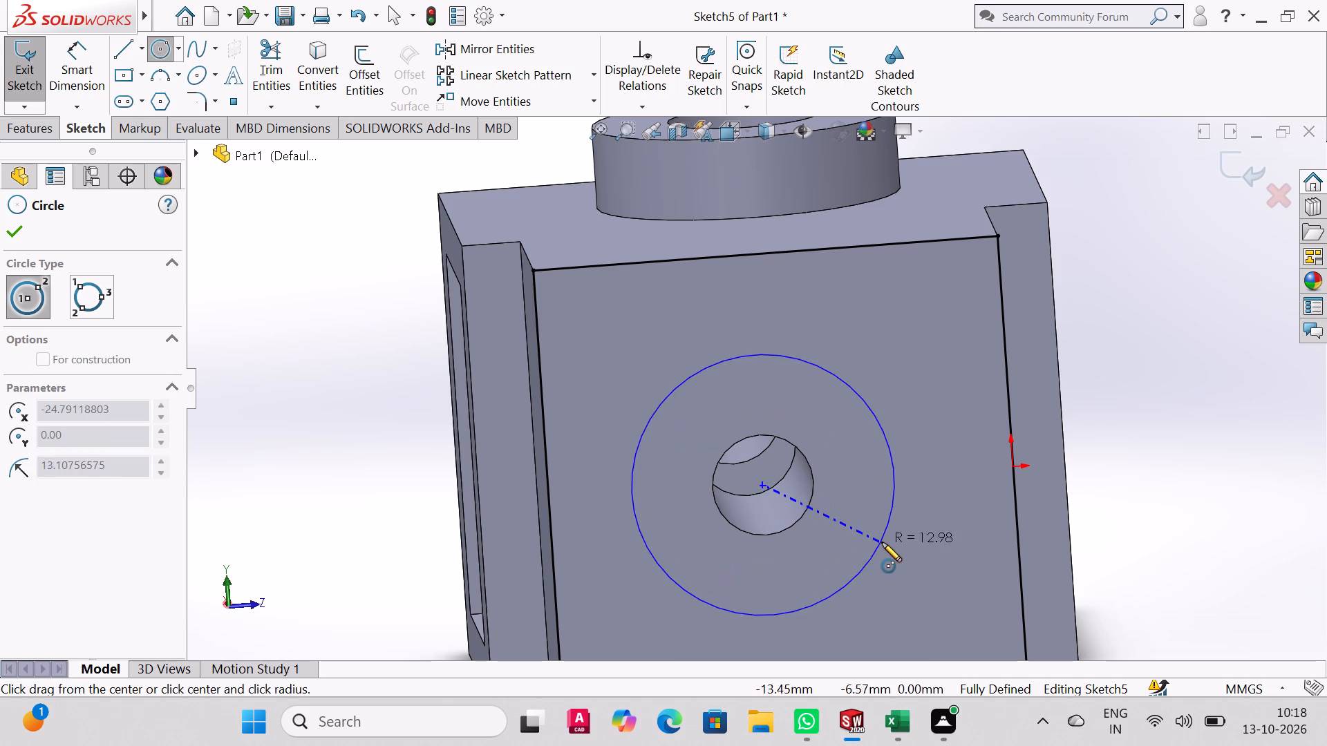
left_click(882, 542)
right_click(878, 516)
left_click(941, 519)
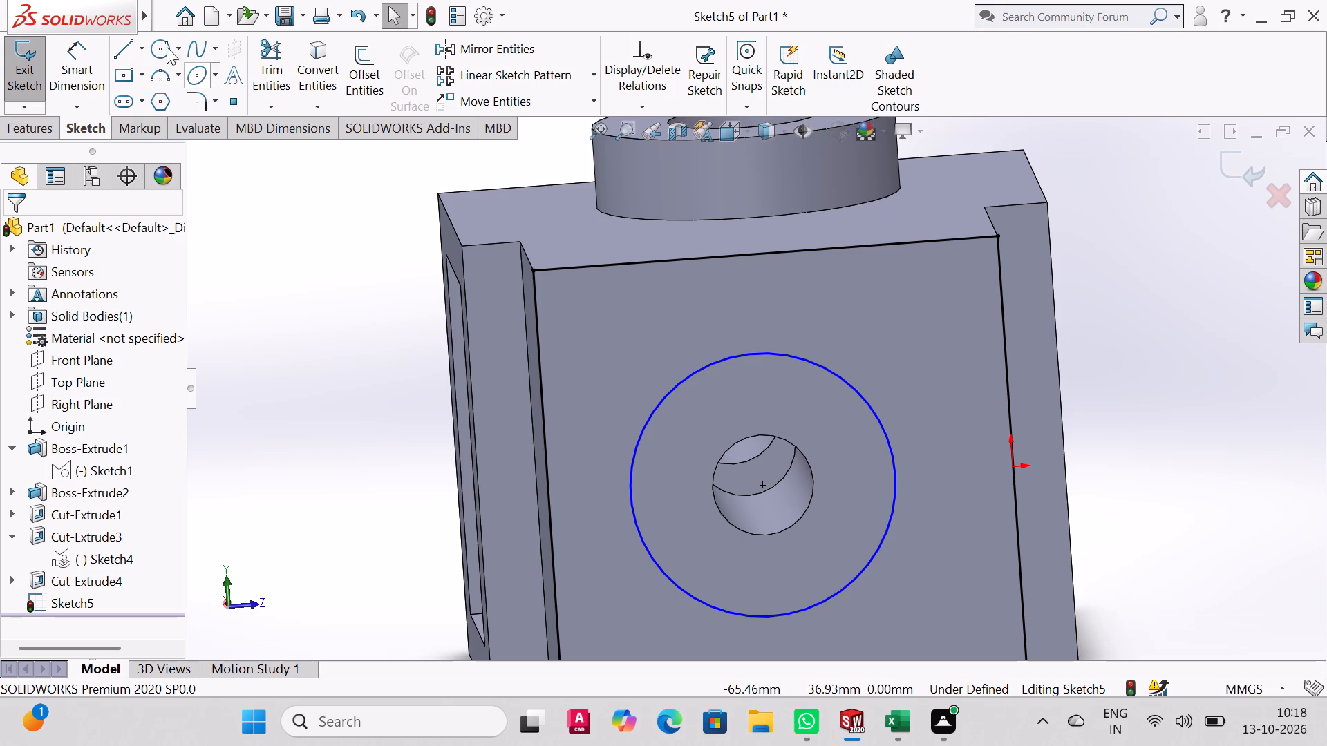
Dimension the circle around the hole to a diameter of 30 mm.
left_click(73, 62)
left_click(883, 425)
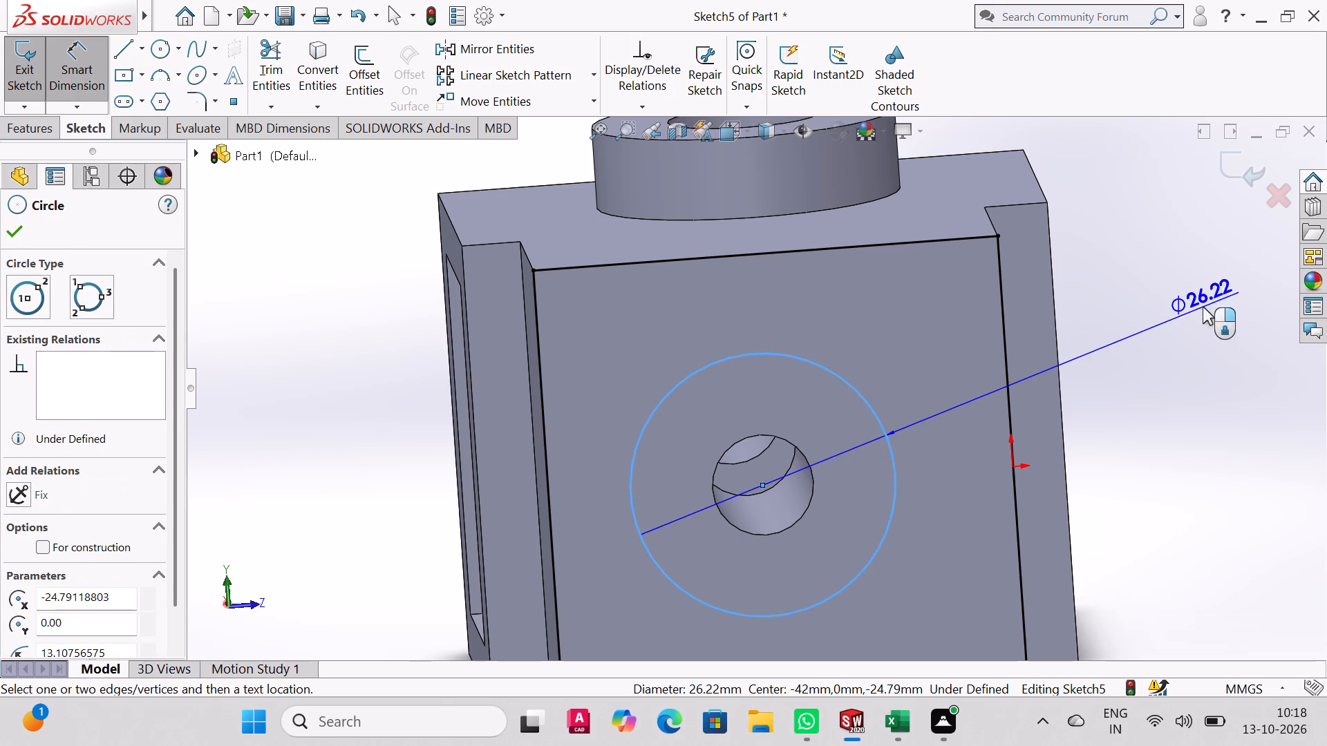
left_click(1165, 307)
type("30")
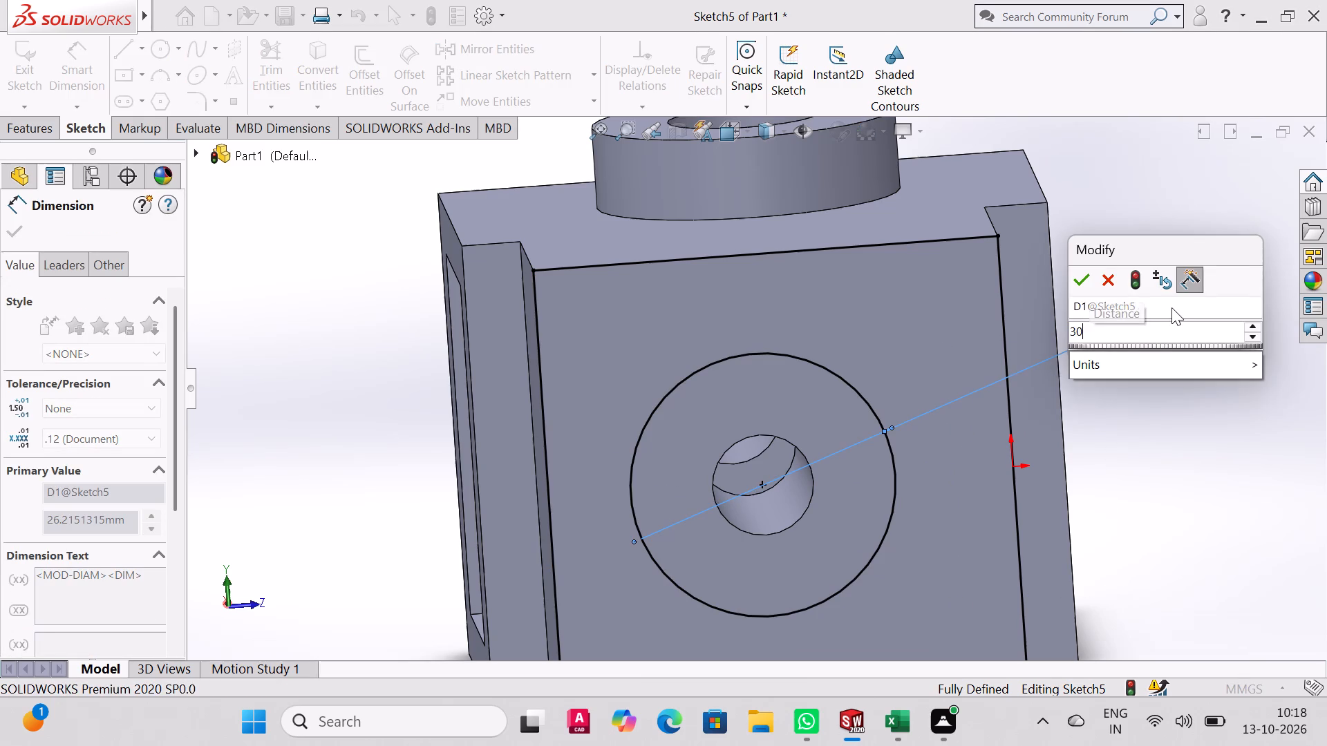
key("Return")
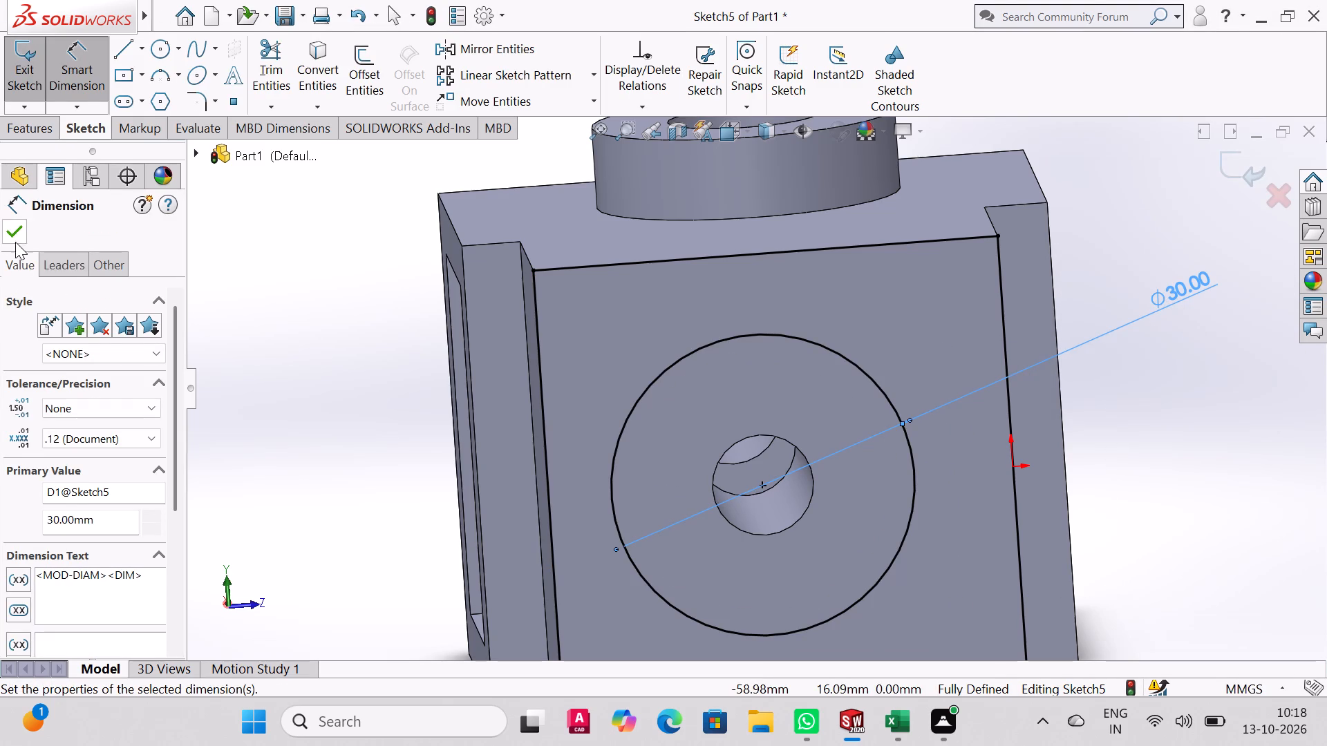
left_click(15, 238)
Extrude-cut the area between the square outline and the 30 mm circle to a blind depth of 22 mm.
scroll(388, 294, "up", 4)
middle_click_drag(416, 307, 429, 338)
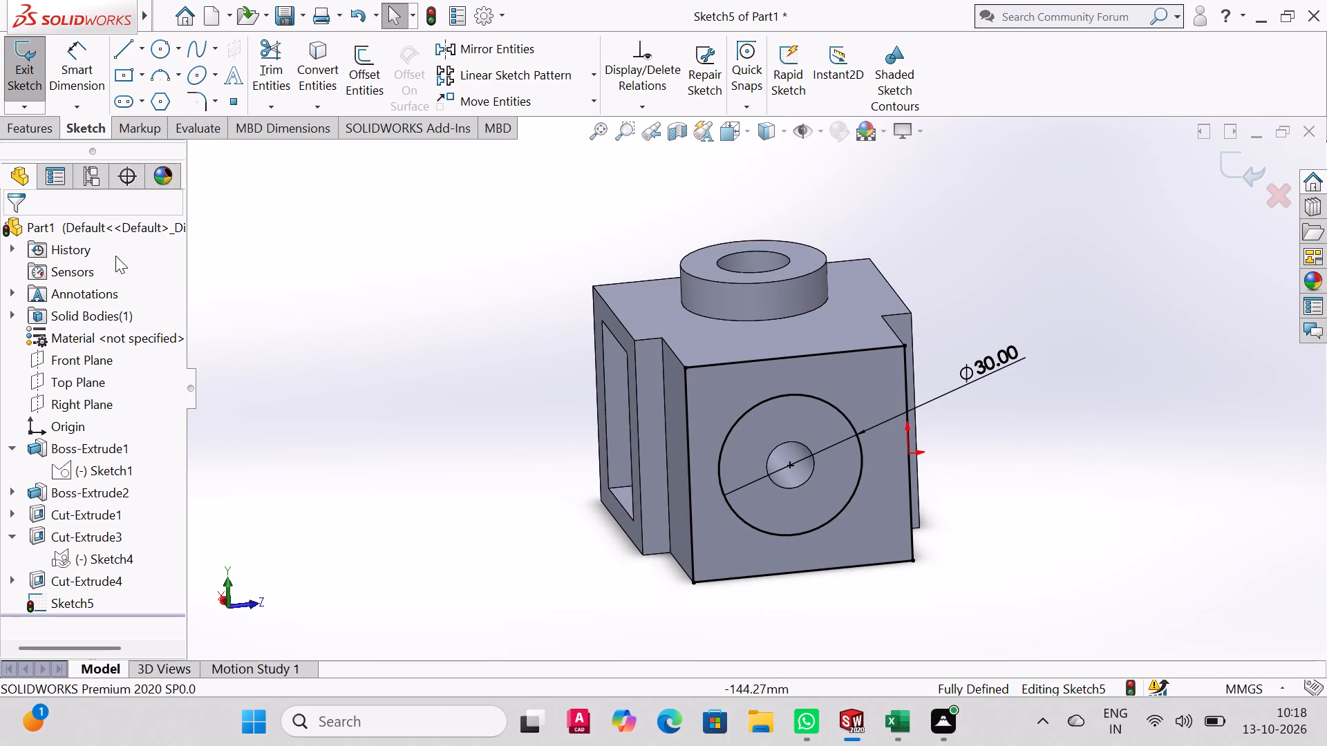
left_click(21, 119)
left_click(283, 52)
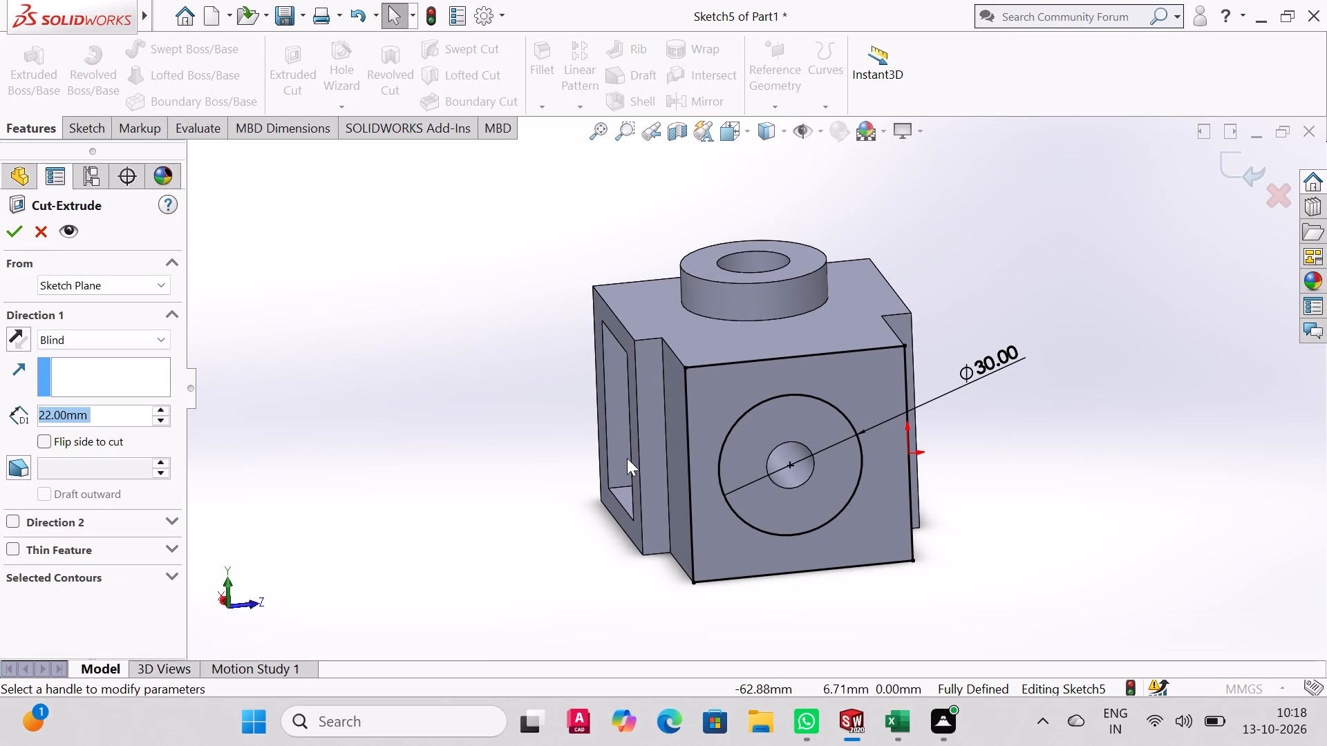
middle_click_drag(760, 398, 780, 432)
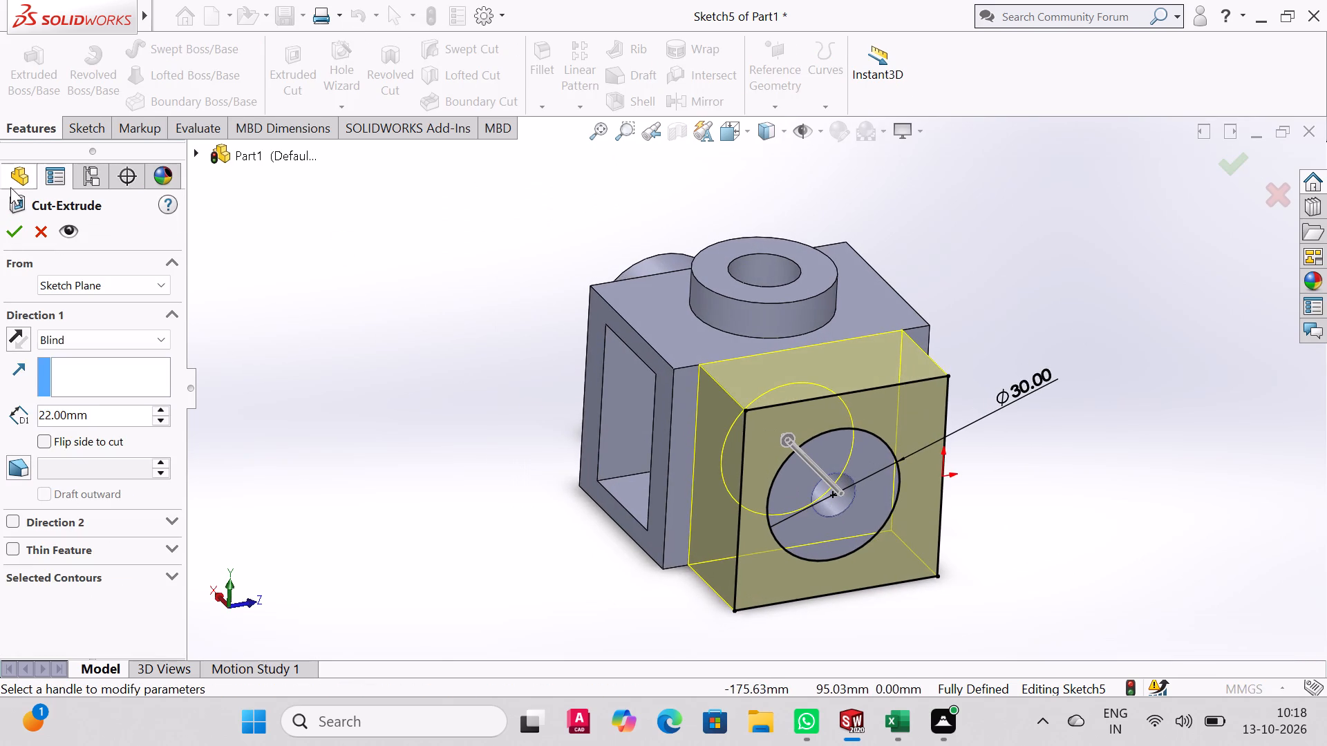
left_click(10, 236)
Examine the model from all sides, checking both cylindrical ends, the ring boss, the rectangular opening and the underside.
middle_click_drag(640, 541, 496, 458)
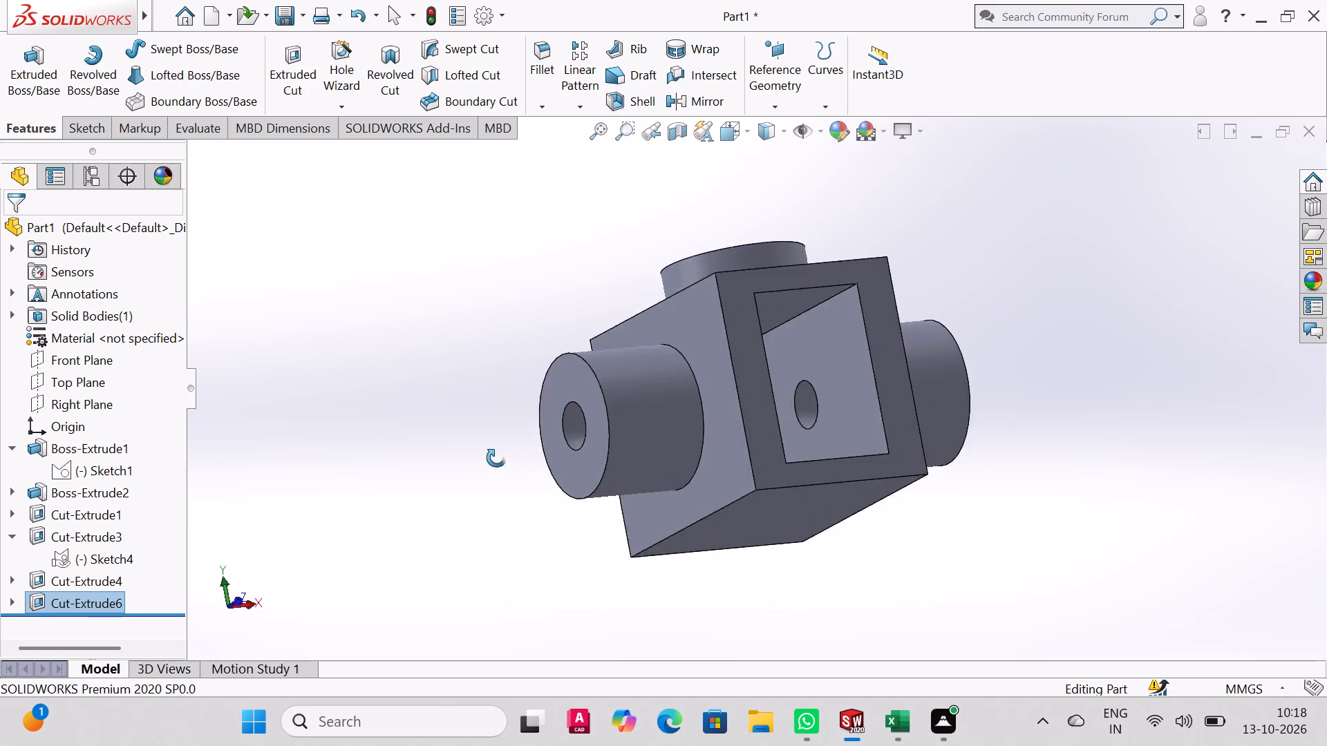
middle_click_drag(496, 458, 402, 594)
middle_click_drag(732, 557, 749, 415)
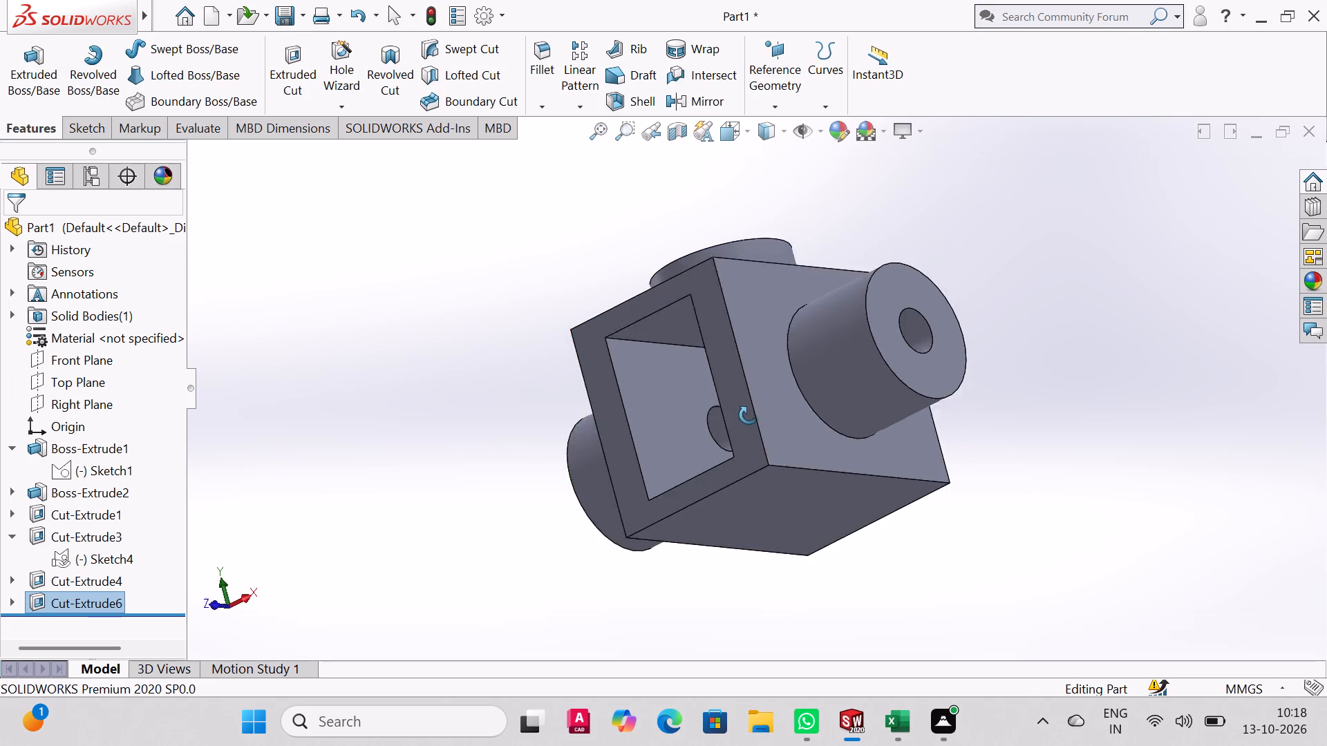
middle_click_drag(749, 415, 737, 517)
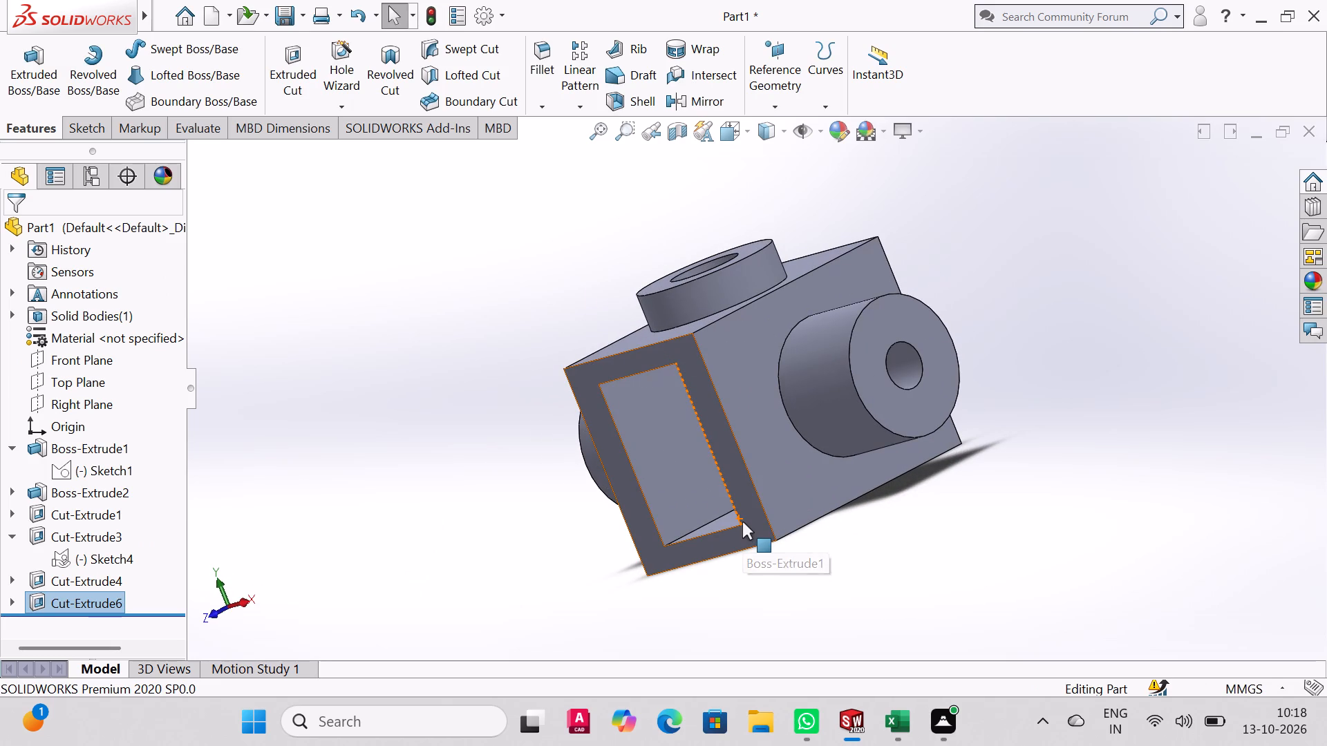
key("ctrl+7")
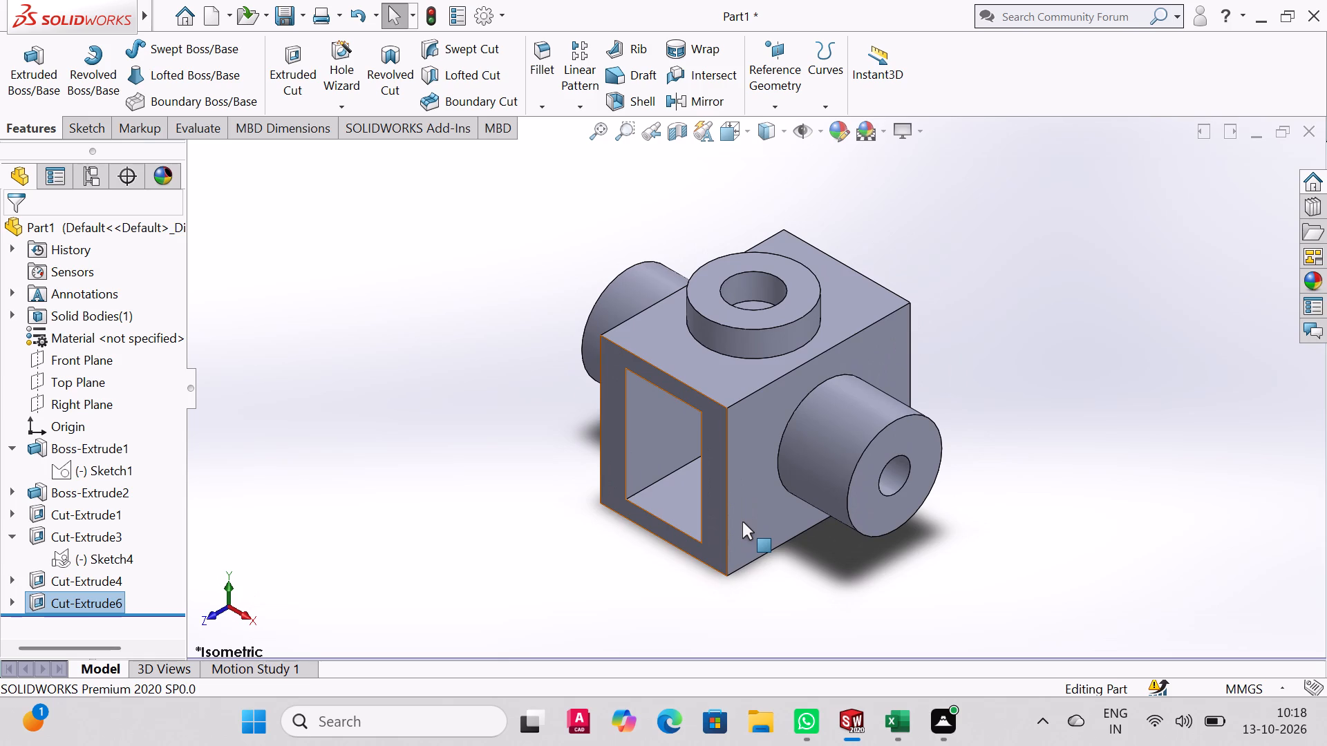
middle_click_drag(923, 260, 742, 346)
scroll(860, 372, "down", 1)
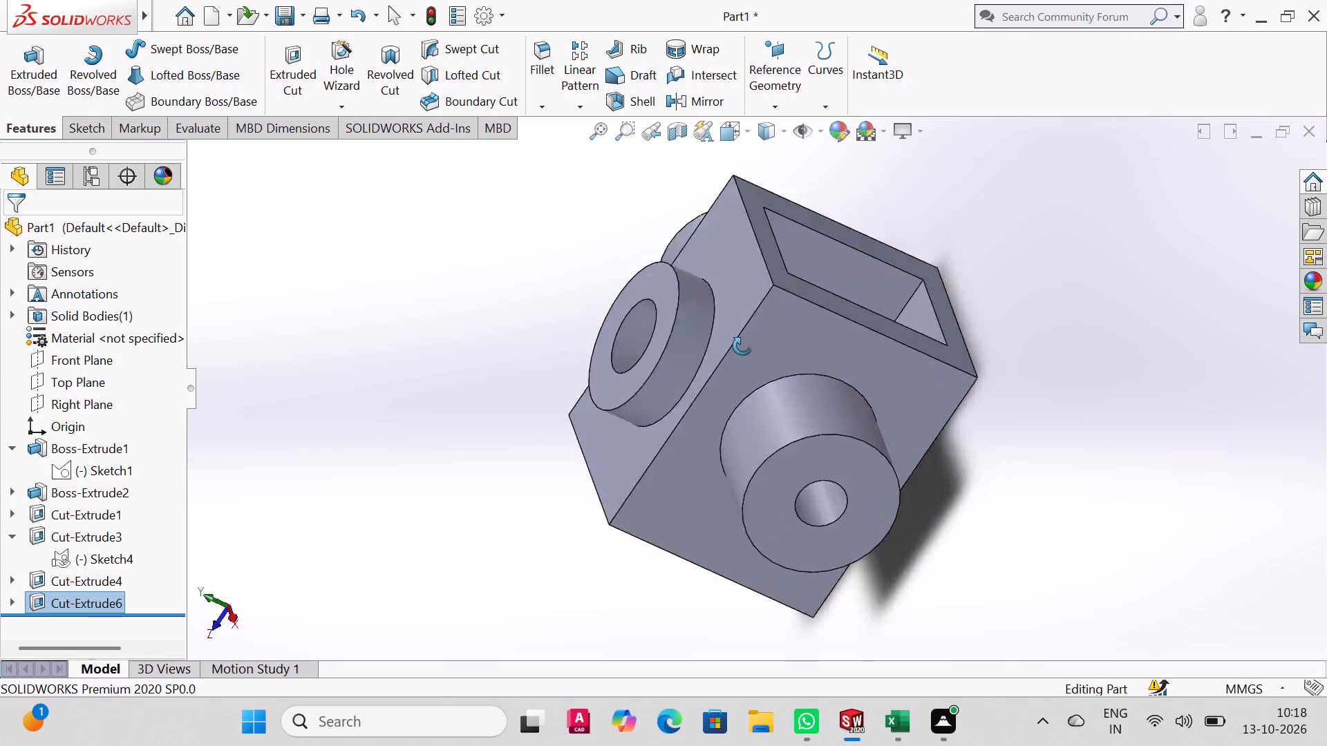
middle_click_drag(742, 346, 711, 329)
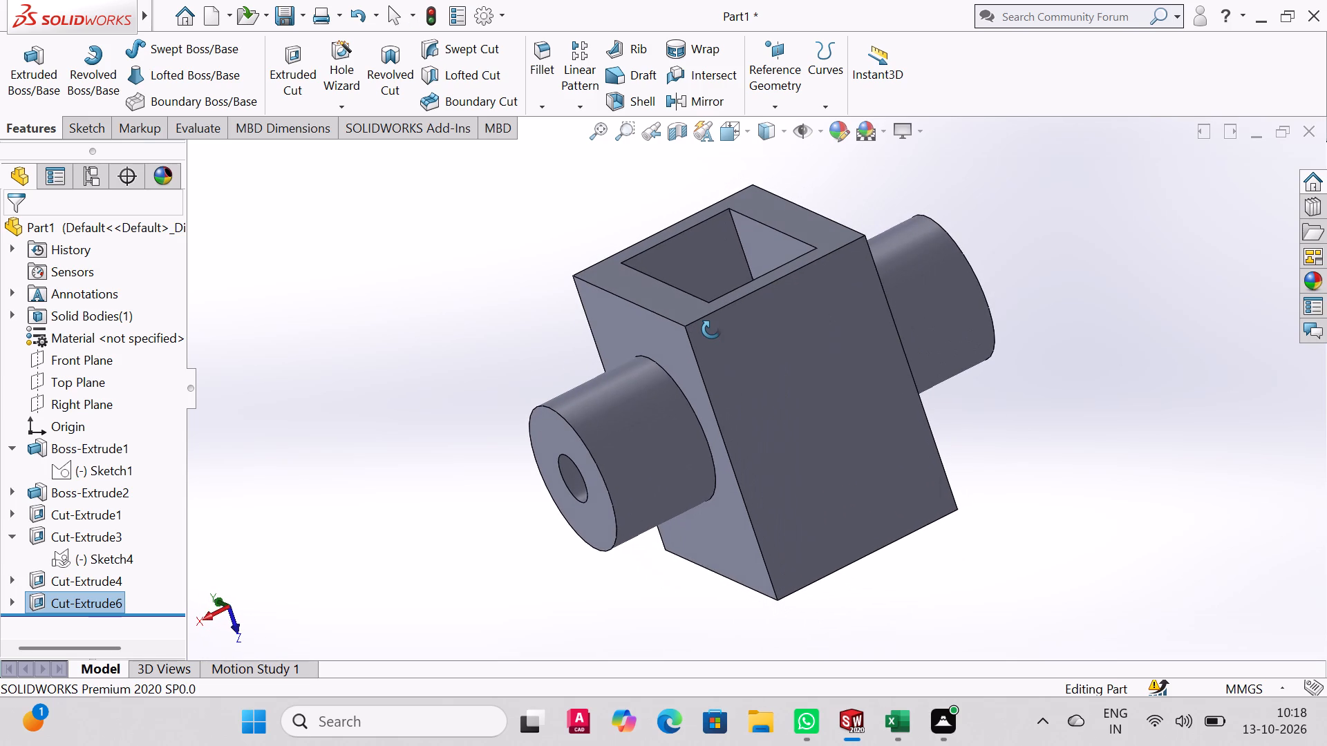
middle_click_drag(711, 329, 719, 331)
middle_click_drag(681, 383, 903, 224)
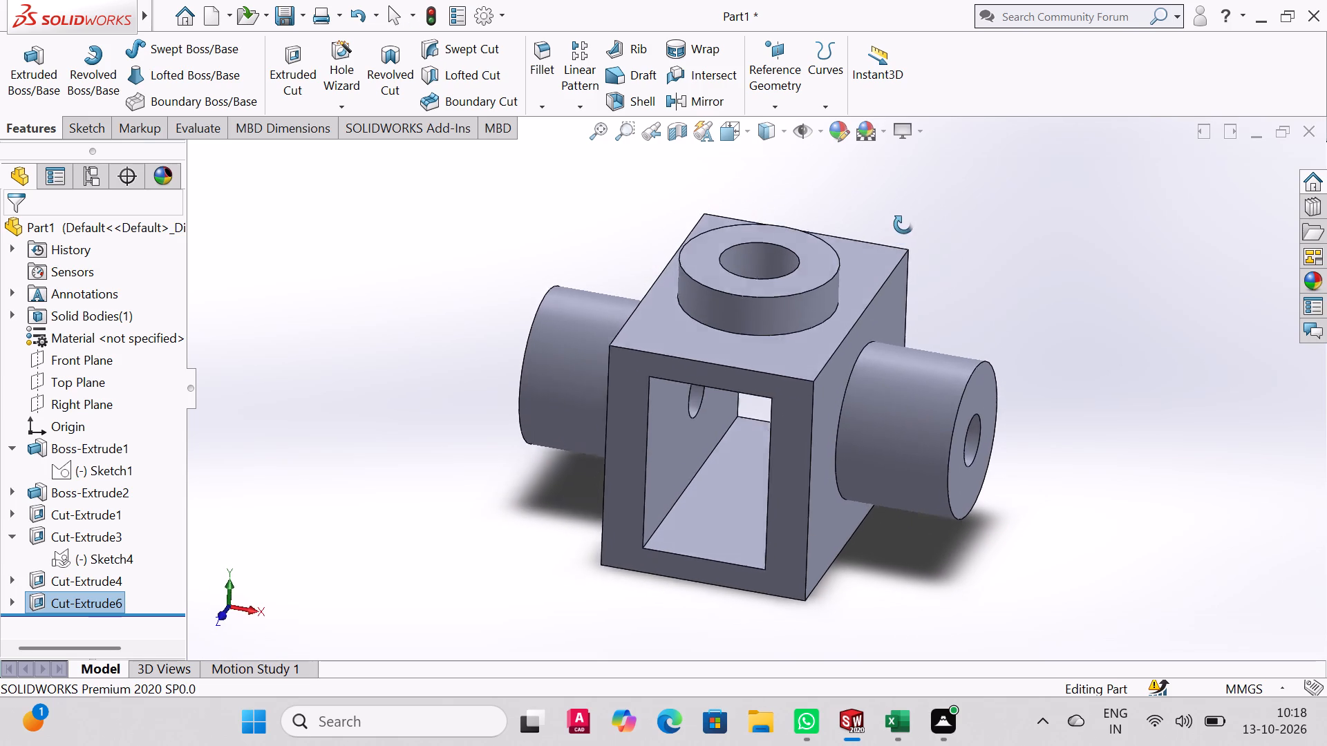
middle_click_drag(903, 224, 905, 217)
middle_click_drag(791, 366, 766, 338)
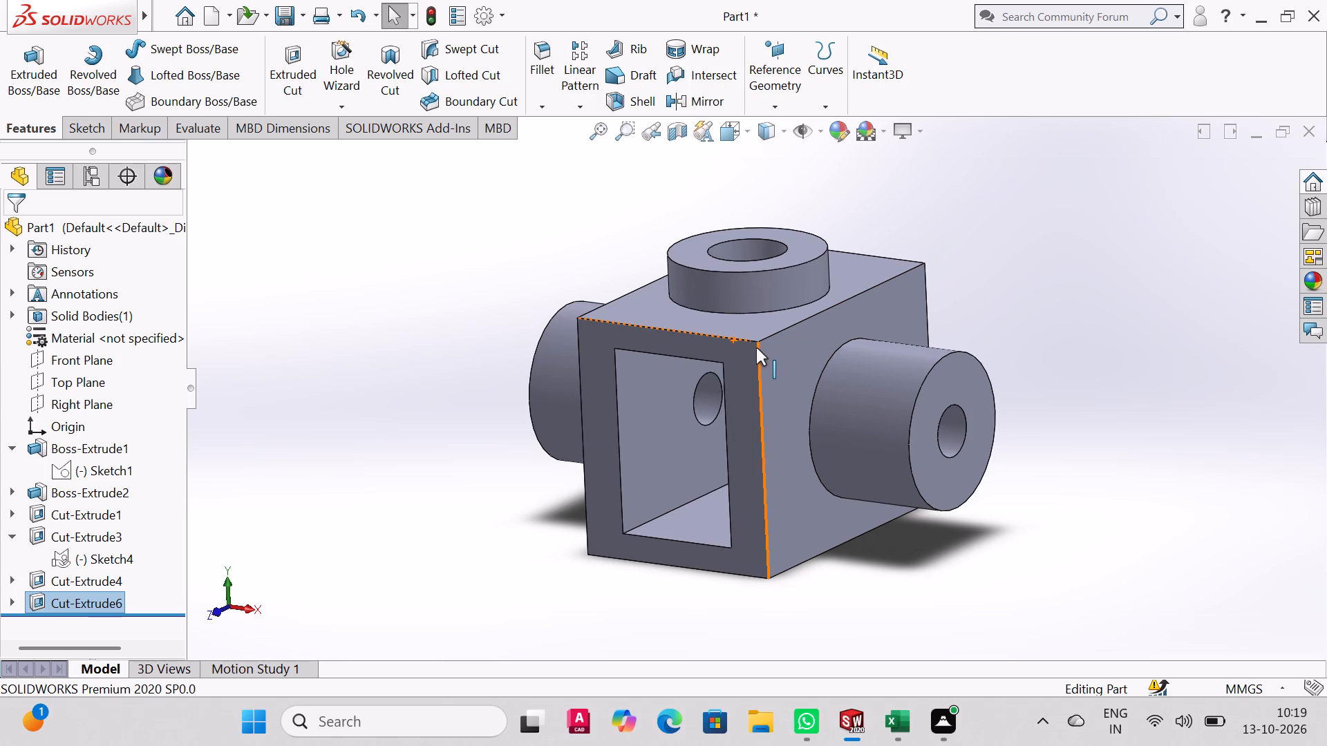
middle_click_drag(705, 349, 709, 429)
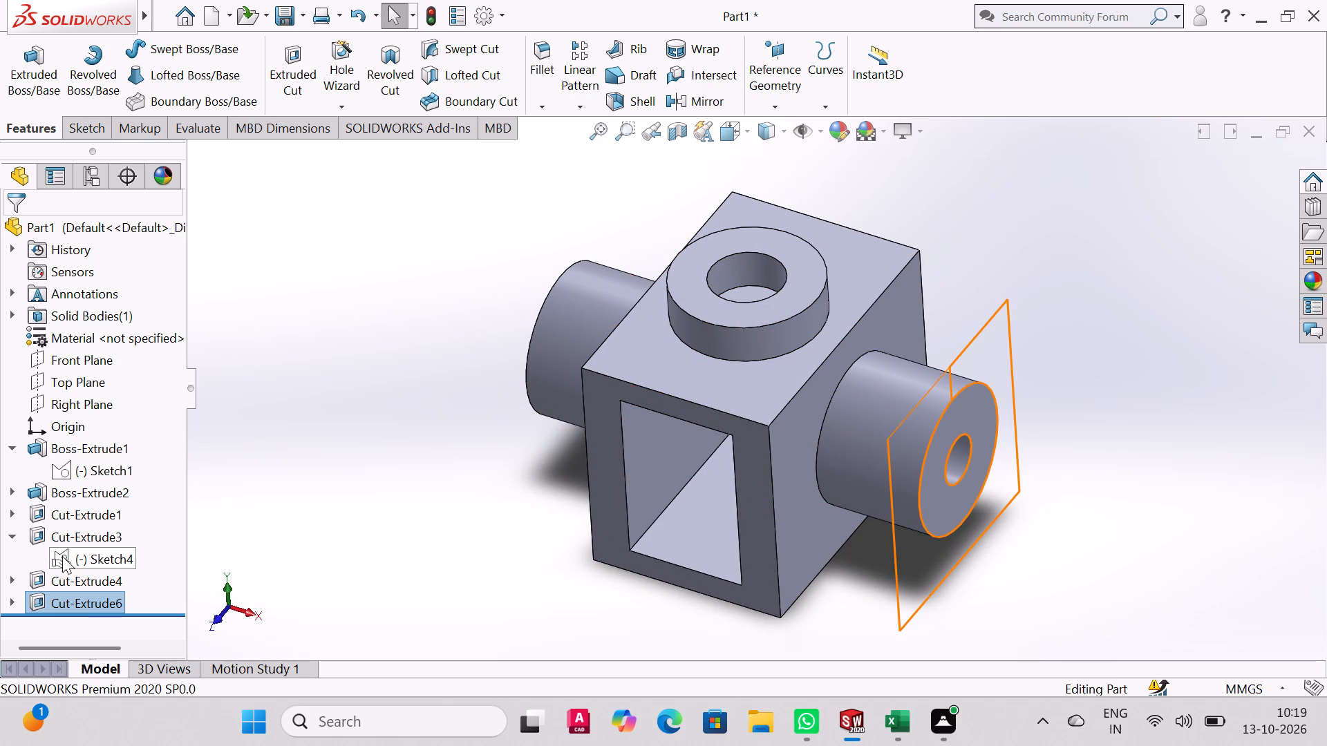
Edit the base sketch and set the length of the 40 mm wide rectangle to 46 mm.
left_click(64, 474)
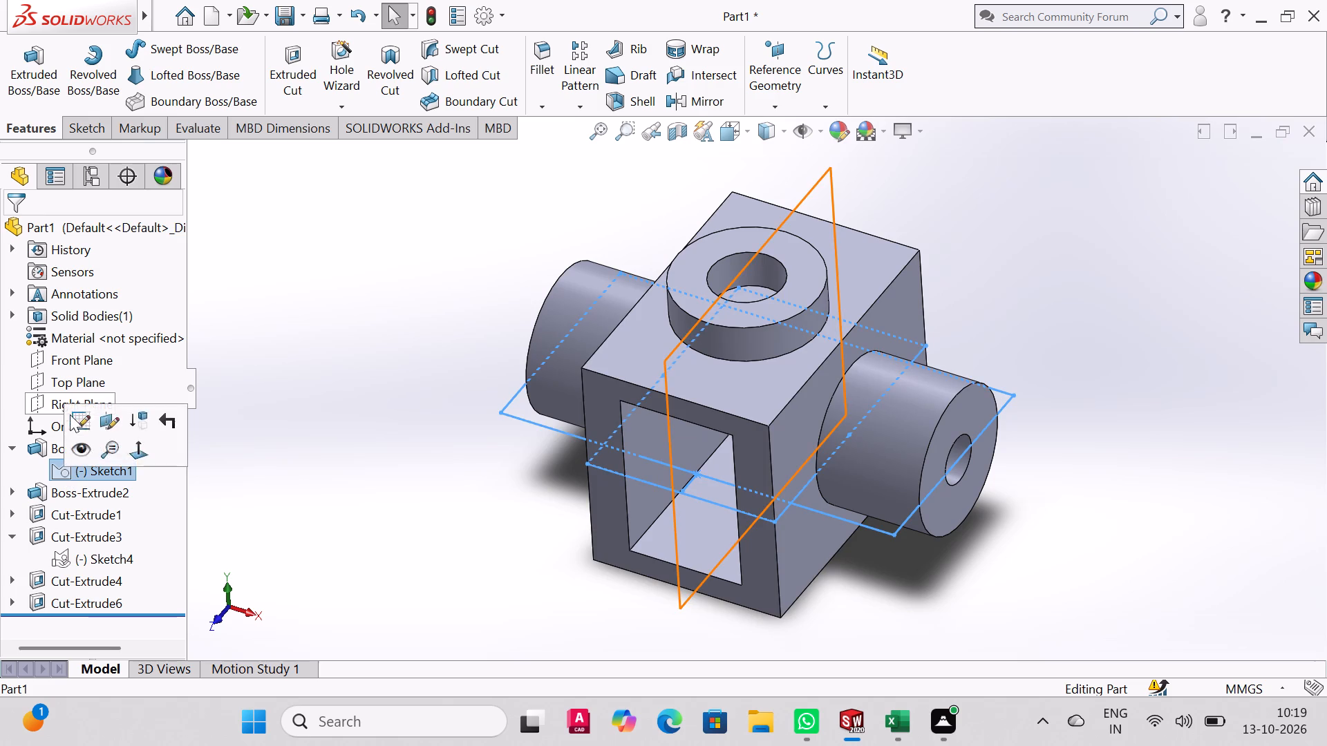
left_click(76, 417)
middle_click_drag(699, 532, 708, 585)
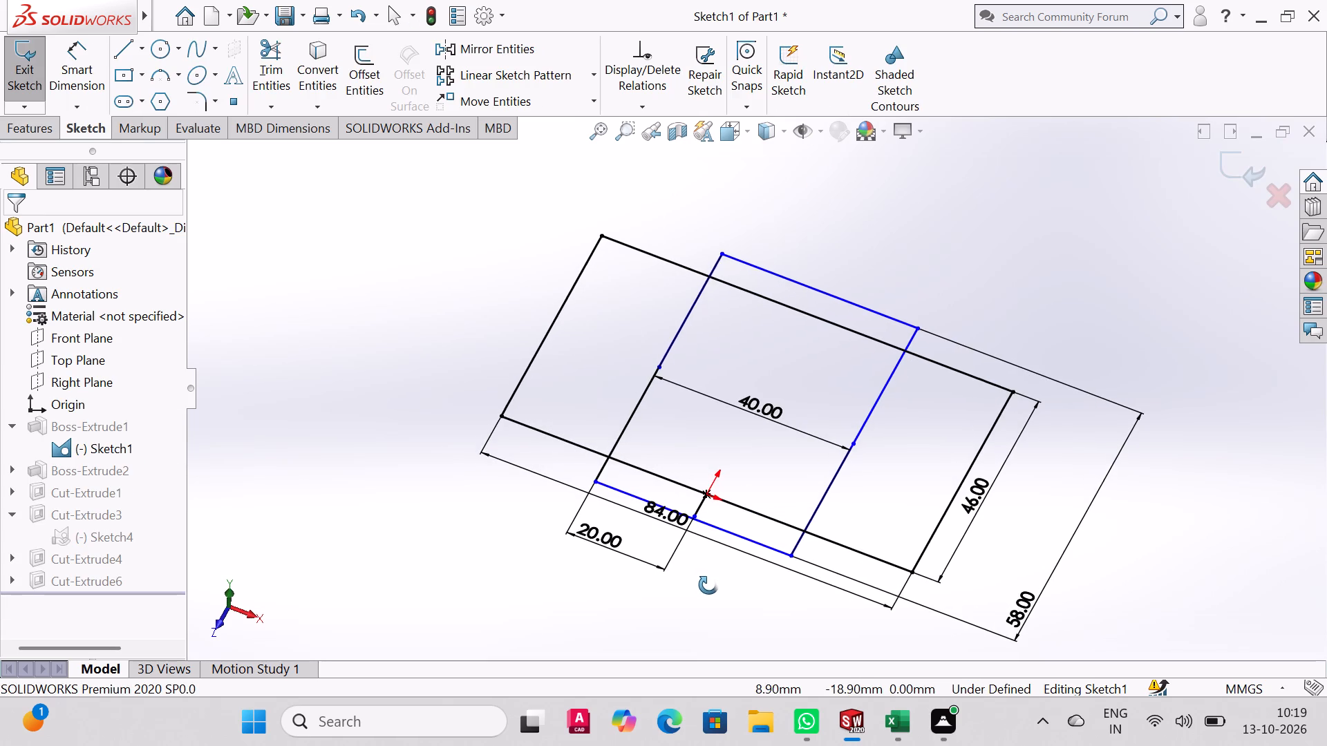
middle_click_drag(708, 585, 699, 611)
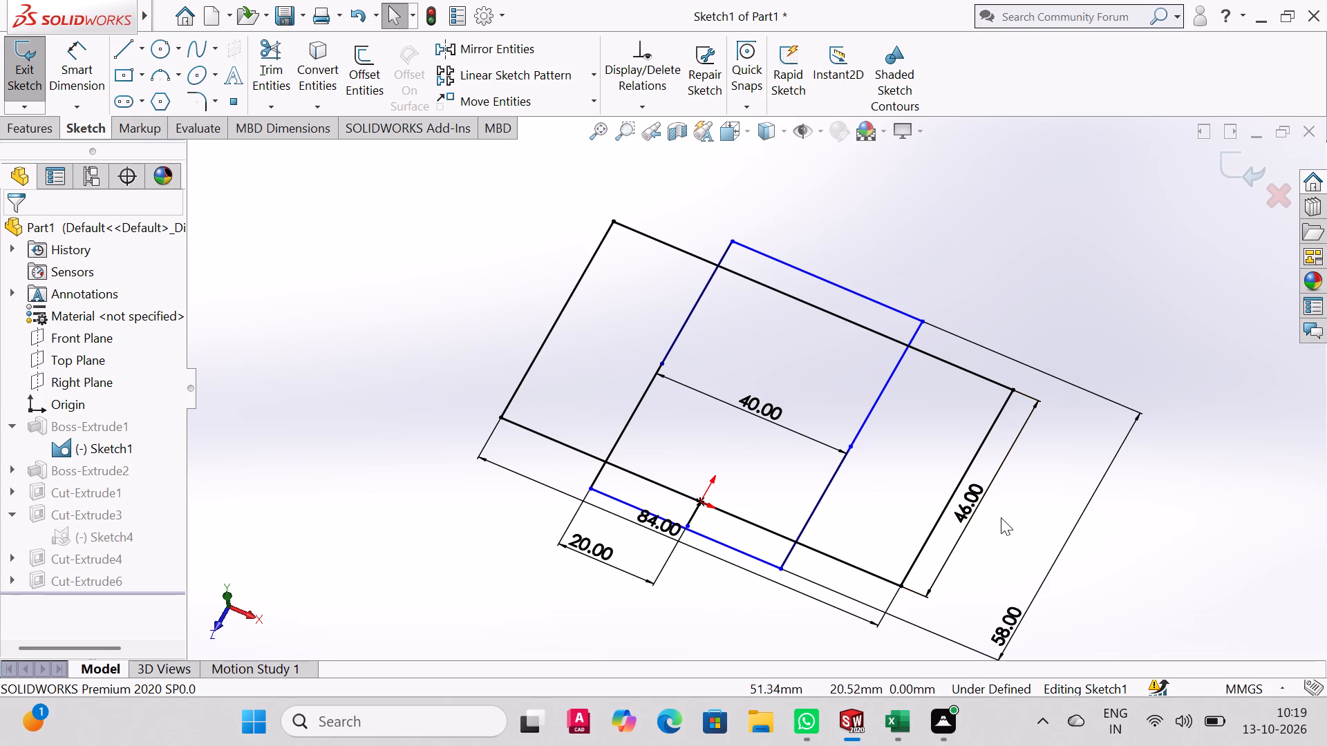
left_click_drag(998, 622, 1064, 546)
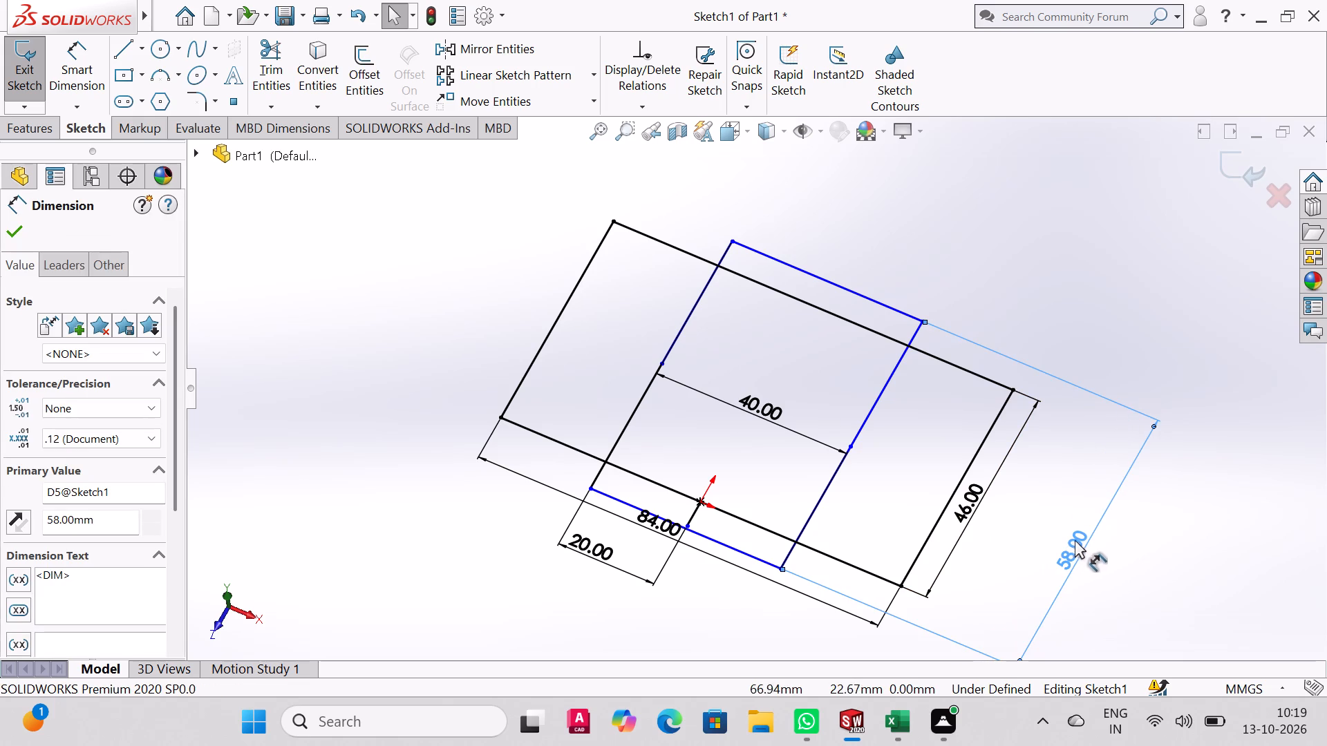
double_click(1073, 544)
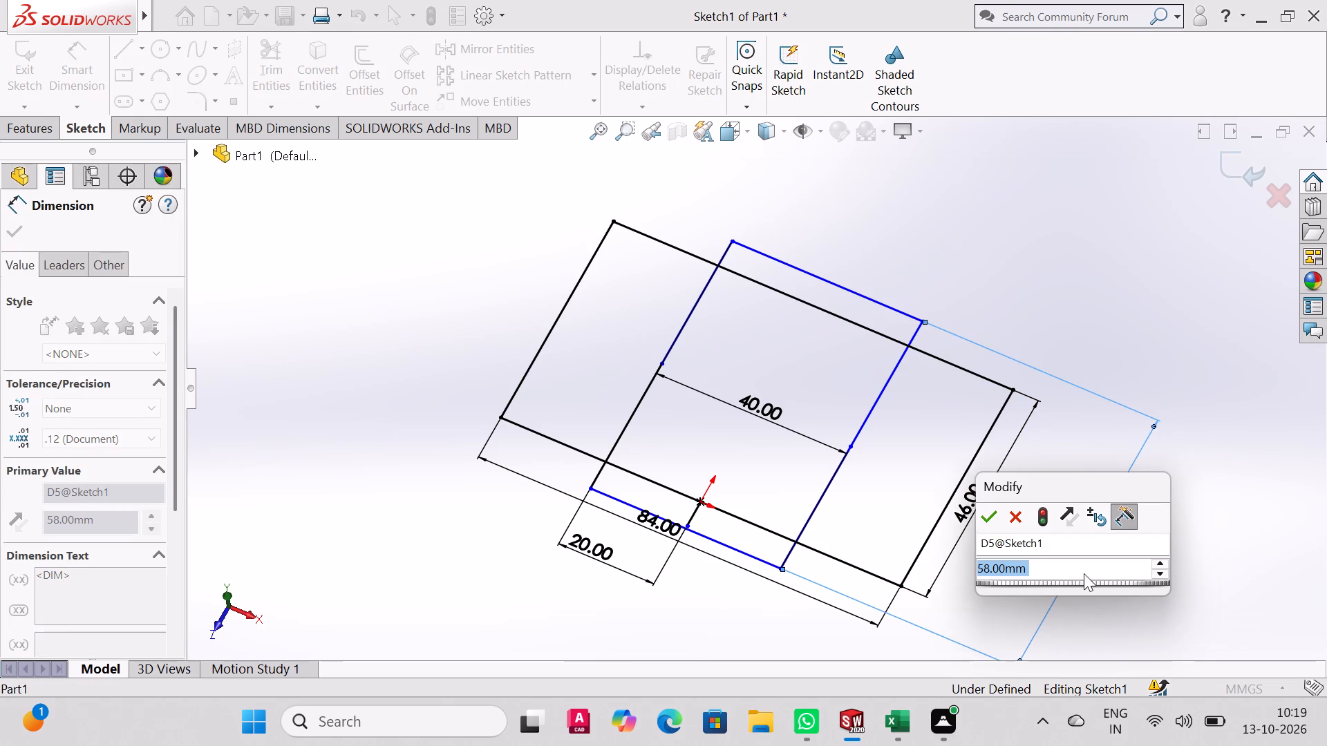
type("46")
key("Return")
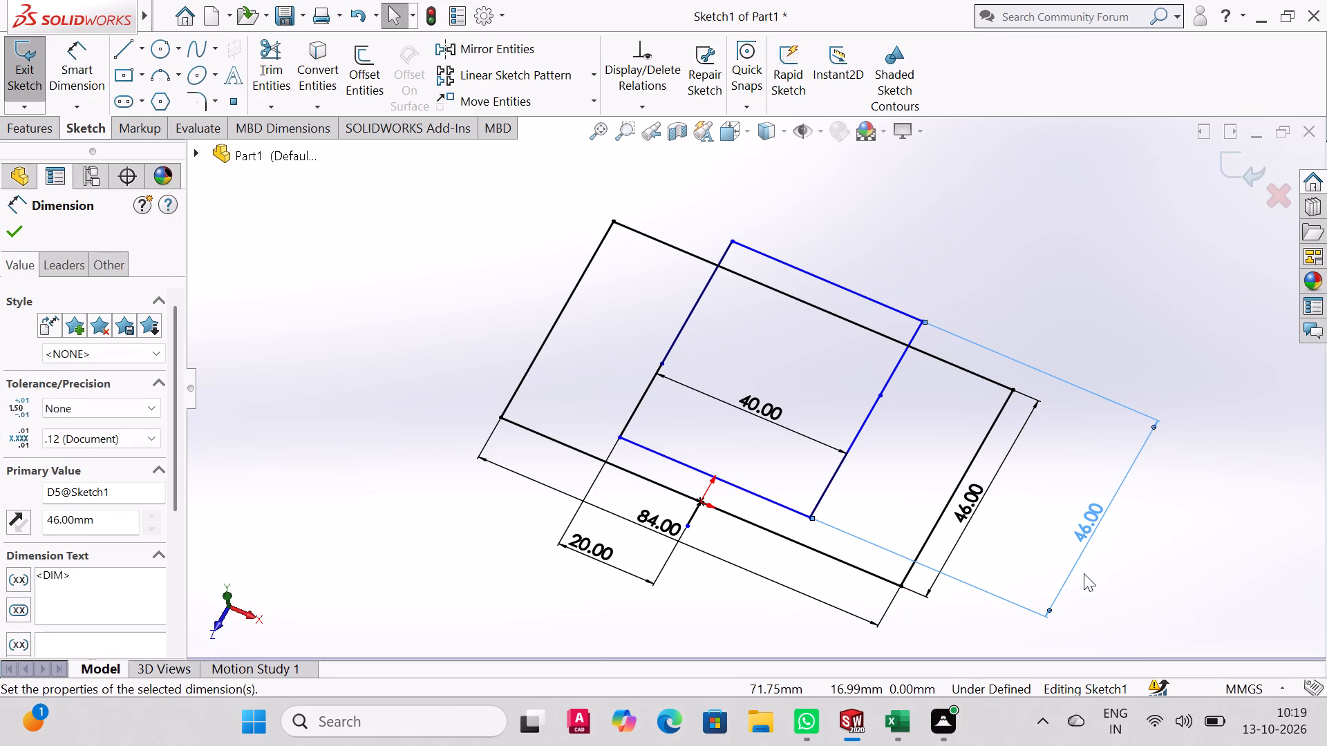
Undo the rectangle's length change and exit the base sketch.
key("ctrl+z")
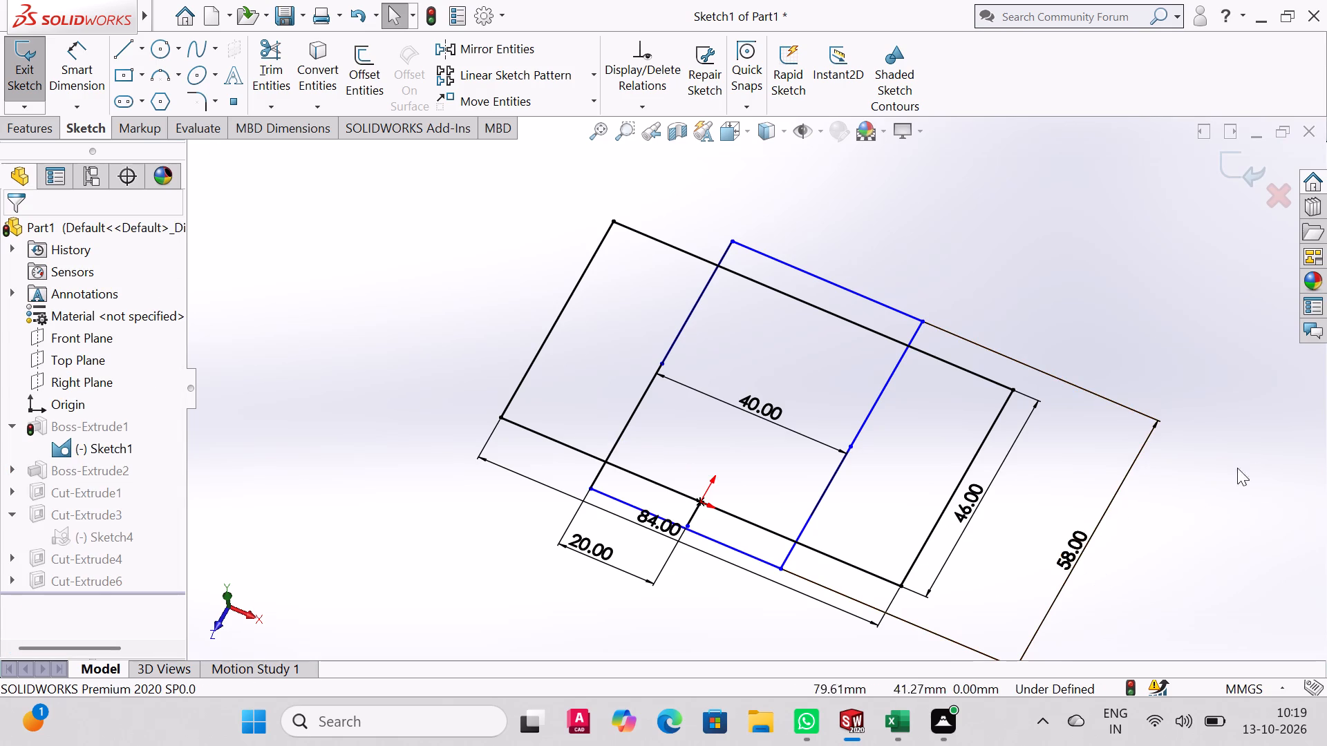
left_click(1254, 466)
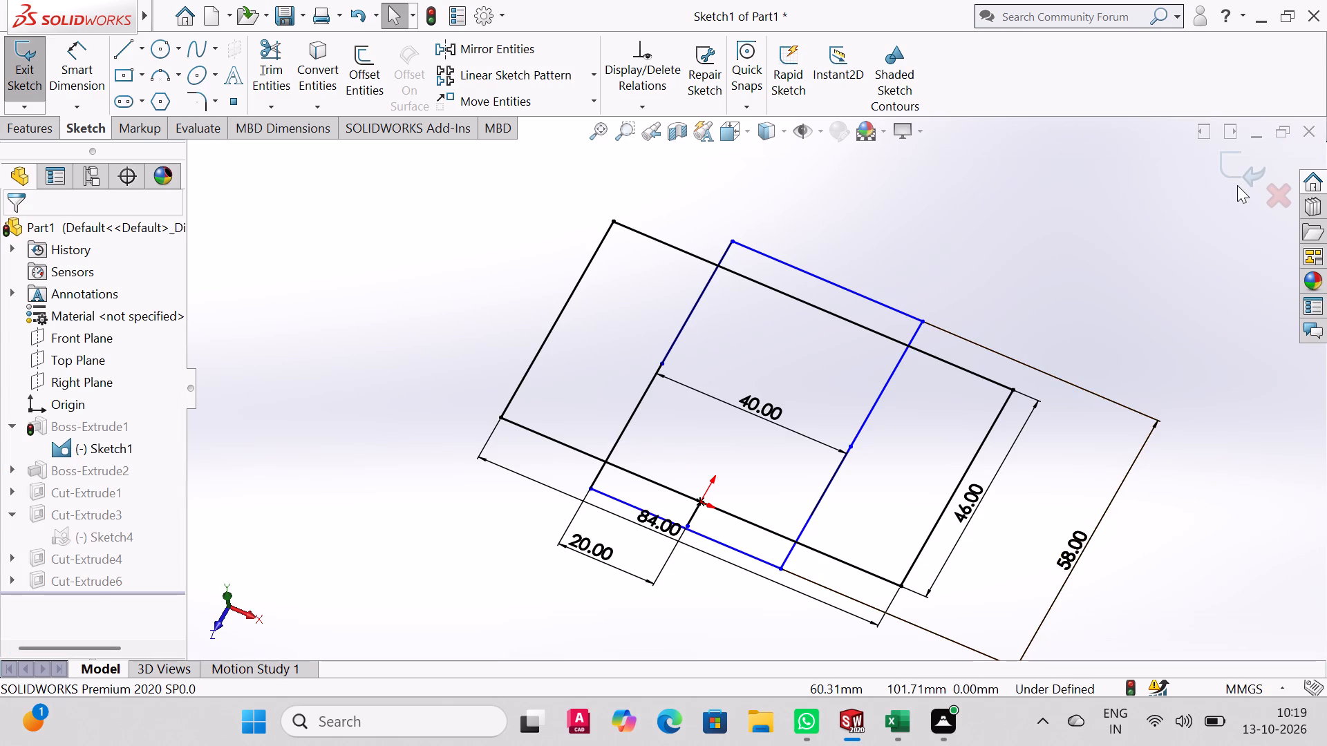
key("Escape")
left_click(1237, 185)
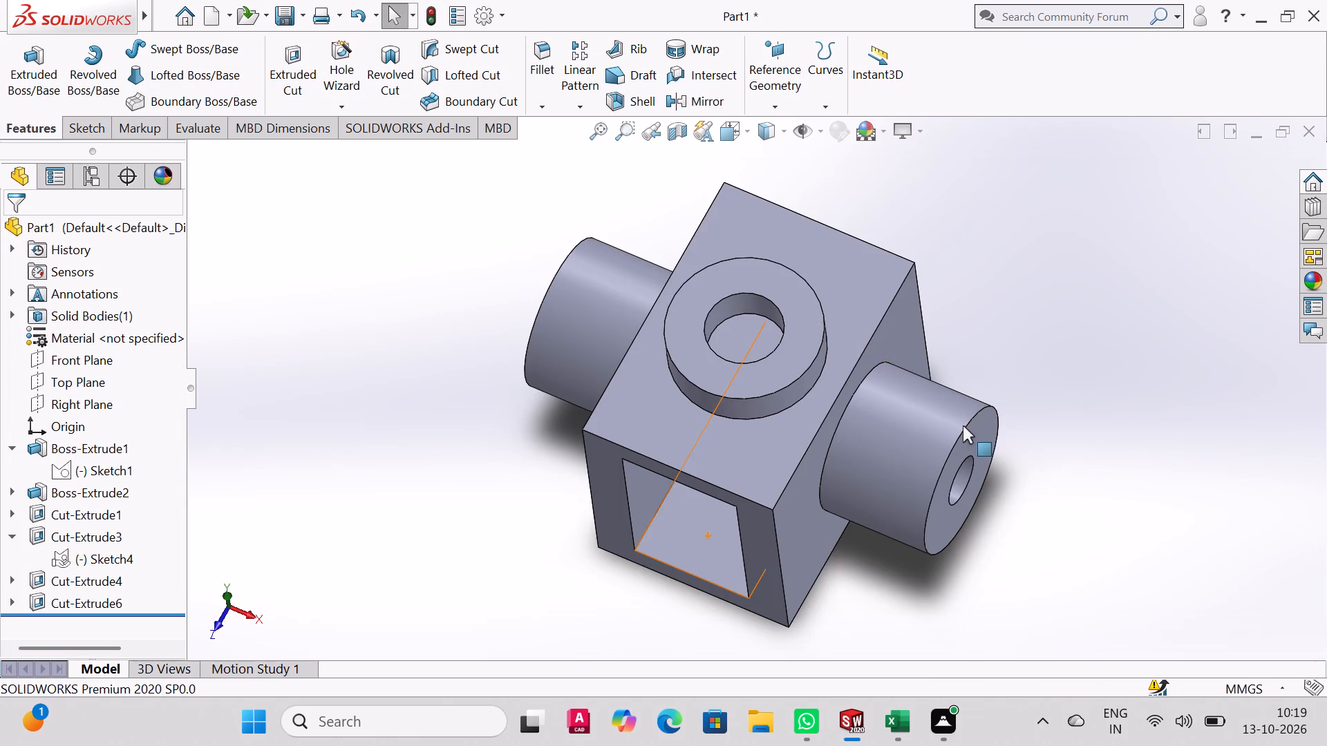
Start a sketch on the block's flat underside, opposite the ring boss.
middle_click_drag(963, 425, 929, 343)
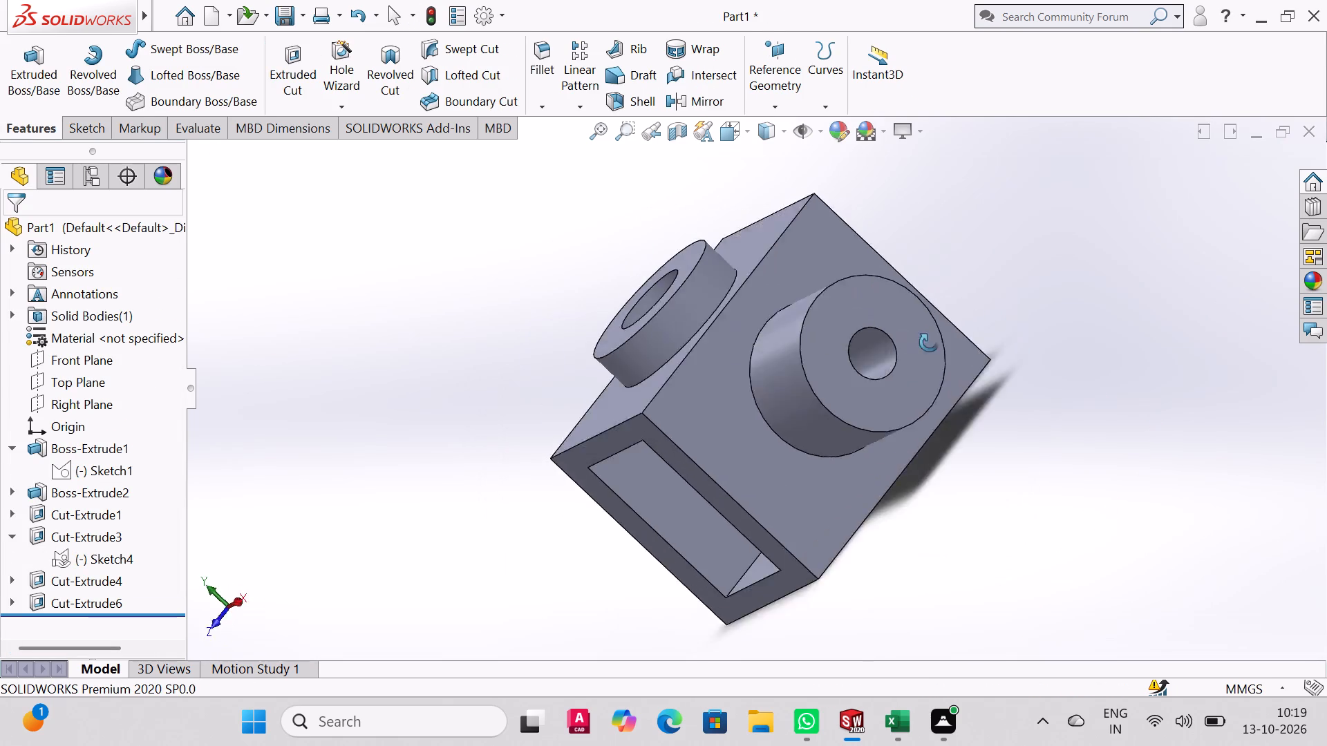
middle_click_drag(929, 343, 966, 365)
middle_click_drag(874, 481, 865, 245)
middle_click_drag(773, 627, 760, 417)
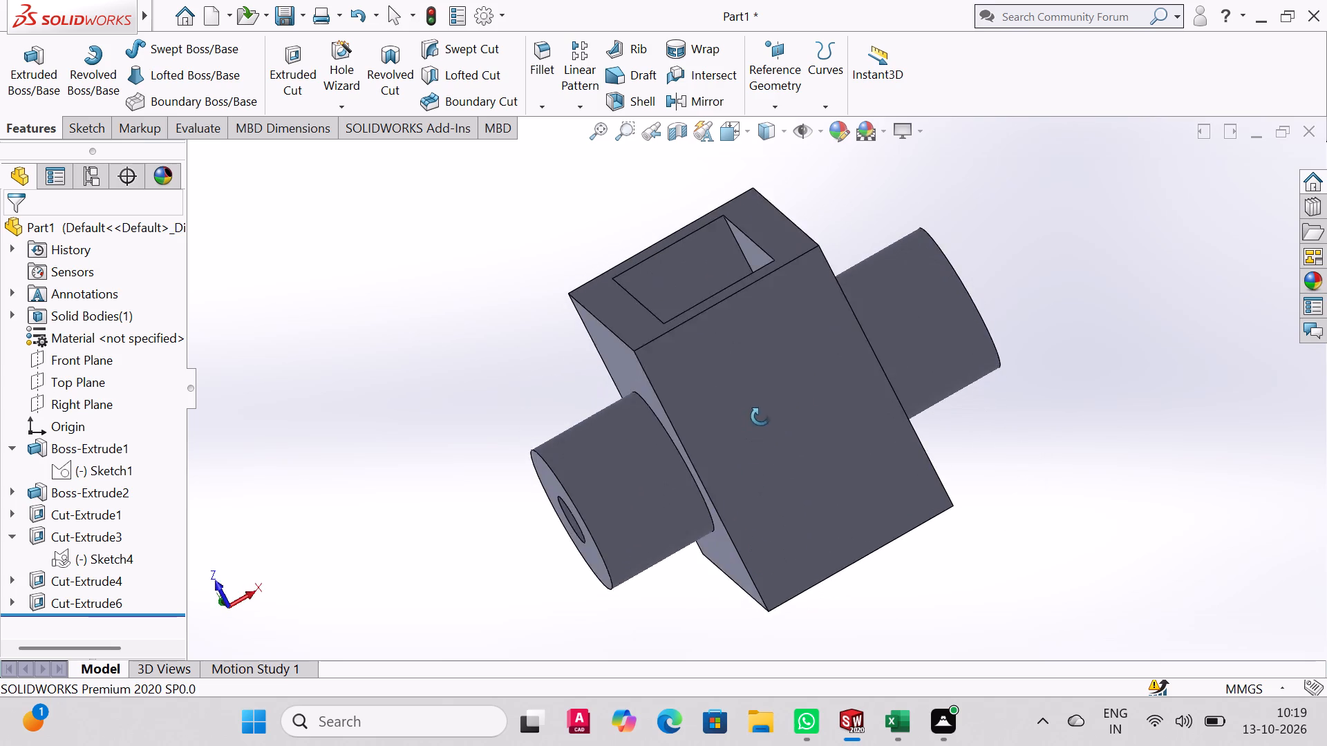
middle_click_drag(760, 417, 763, 404)
left_click(798, 439)
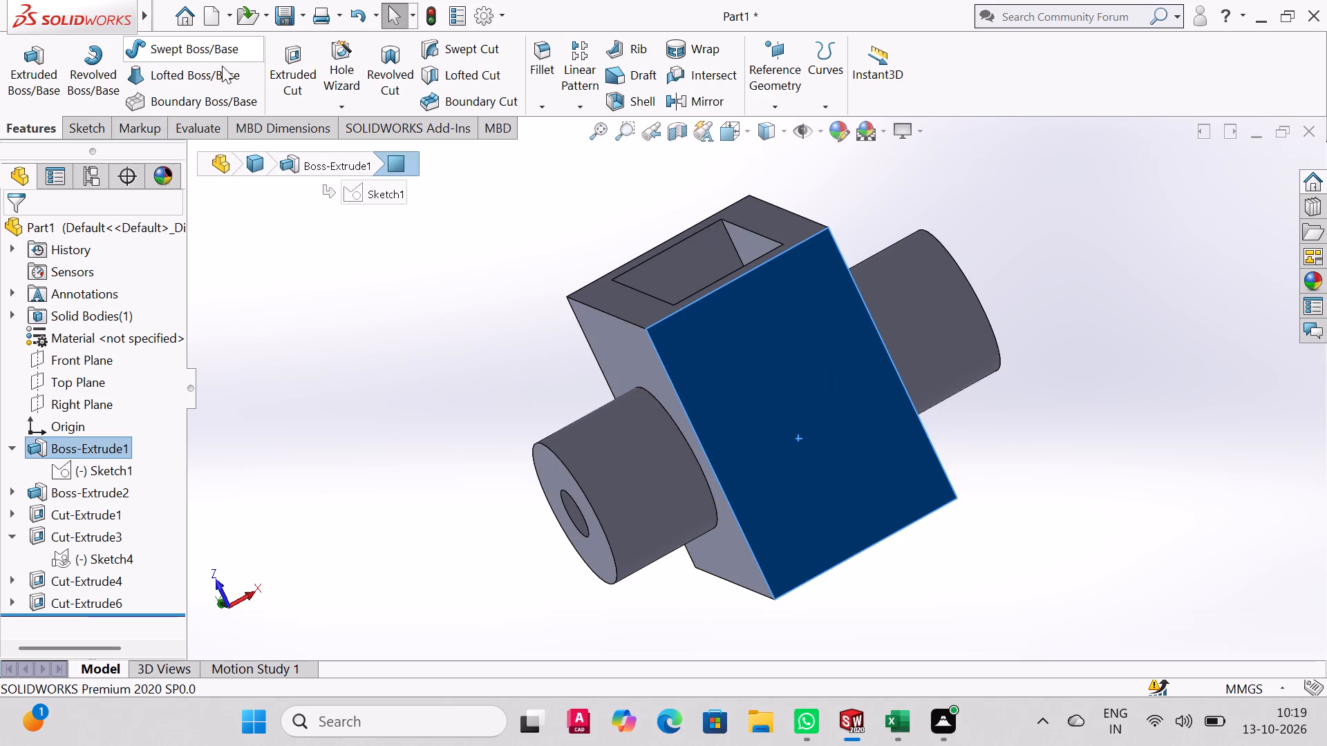
left_click(73, 133)
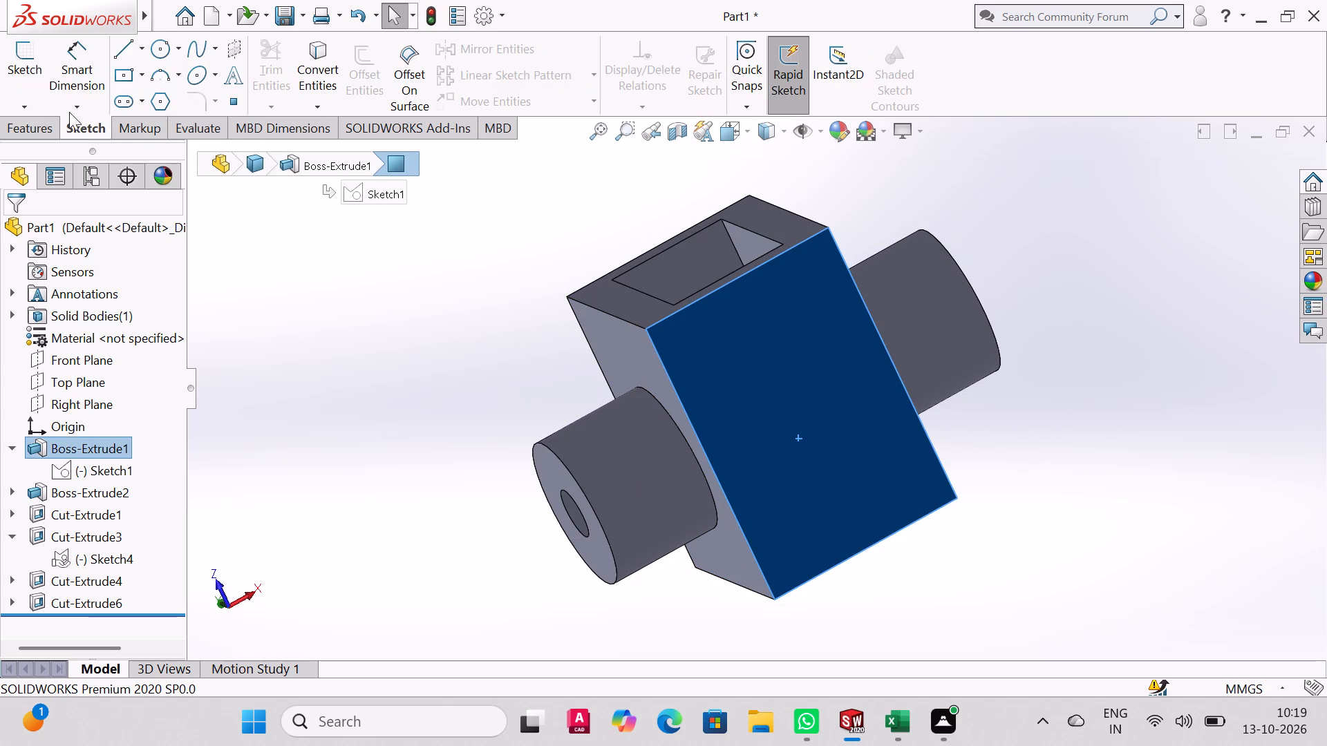
left_click(164, 52)
middle_click_drag(869, 475, 789, 467)
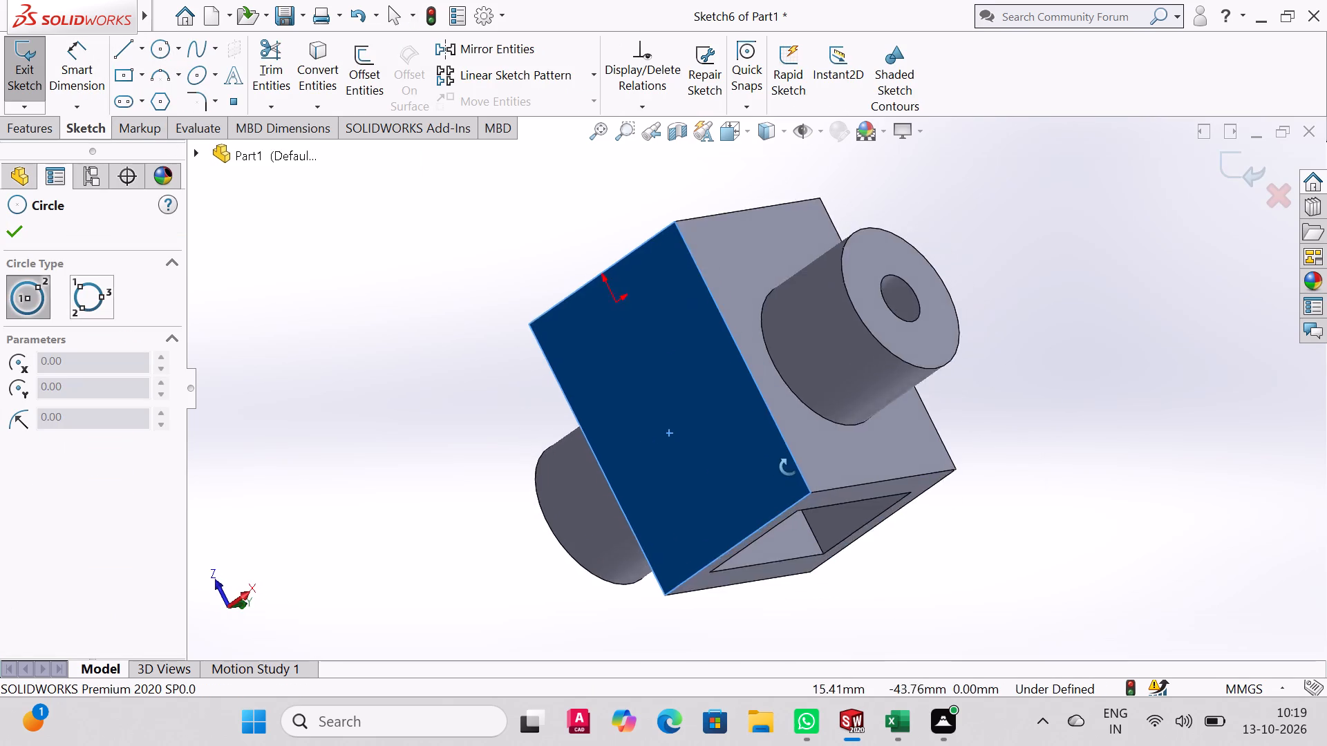
middle_click_drag(789, 467, 870, 445)
scroll(843, 445, "up", 1)
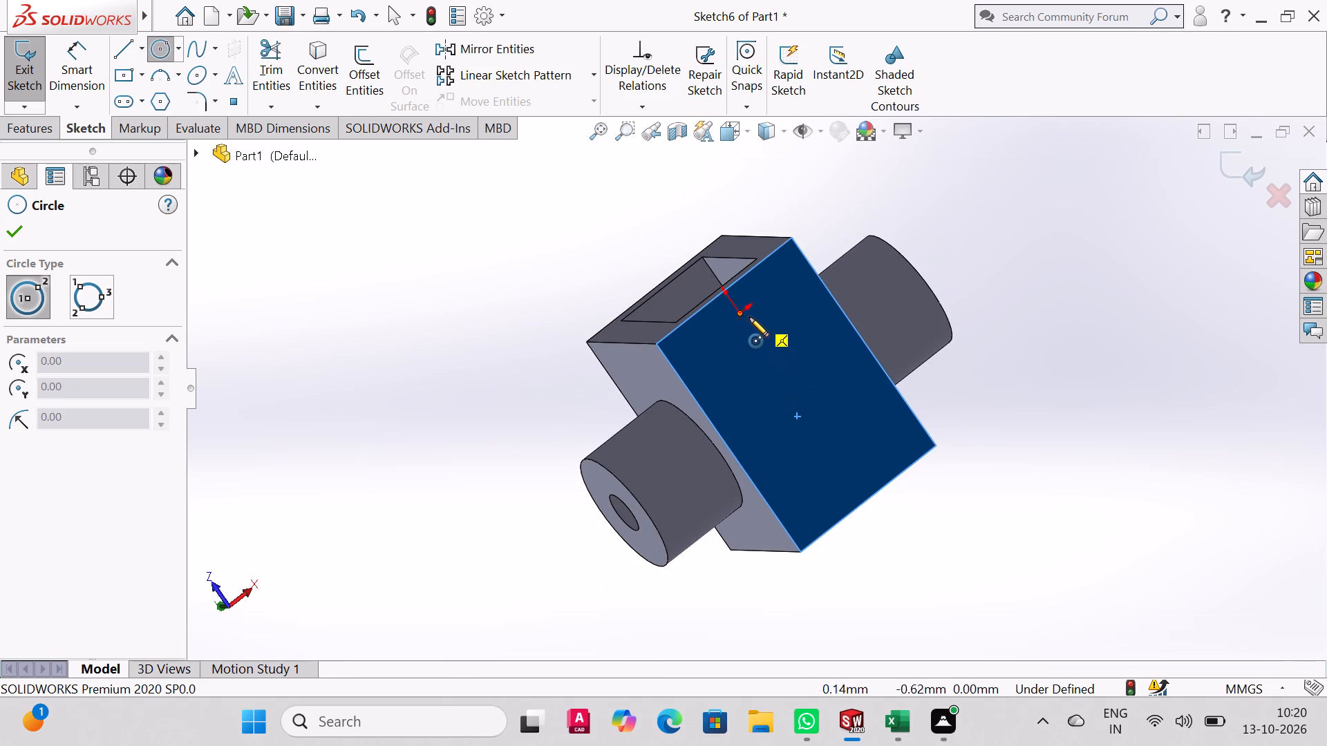
left_click(781, 382)
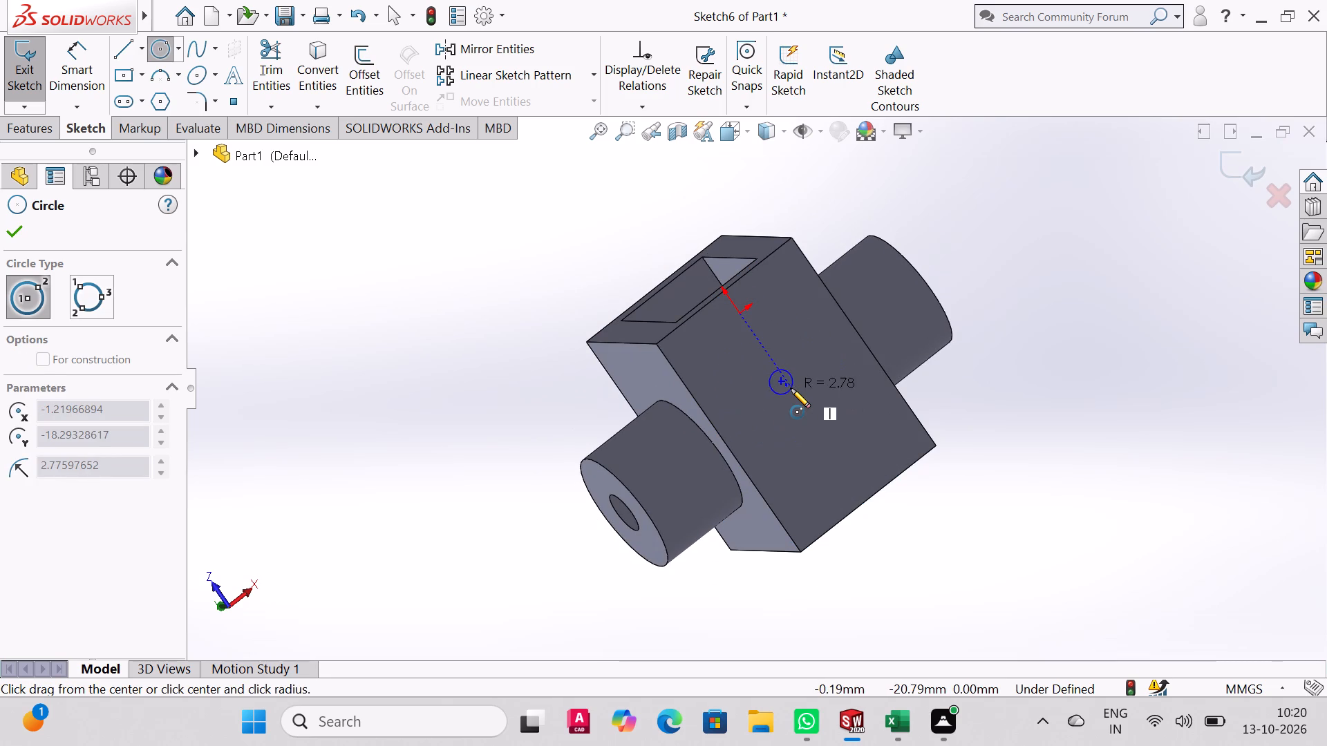
key("Escape")
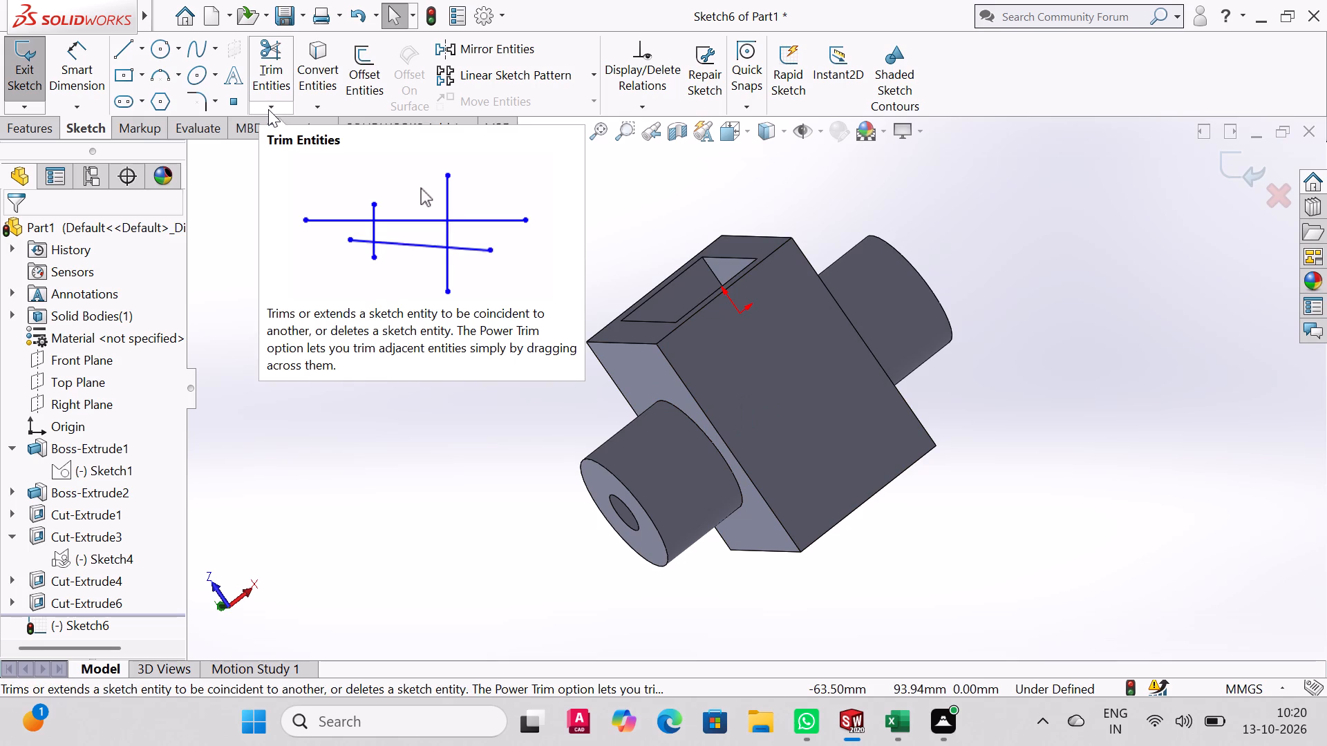
Sketch two concentric circles about 29 mm and 15 mm in diameter on the underside, centred about 21 mm straight below the origin.
left_click(156, 46)
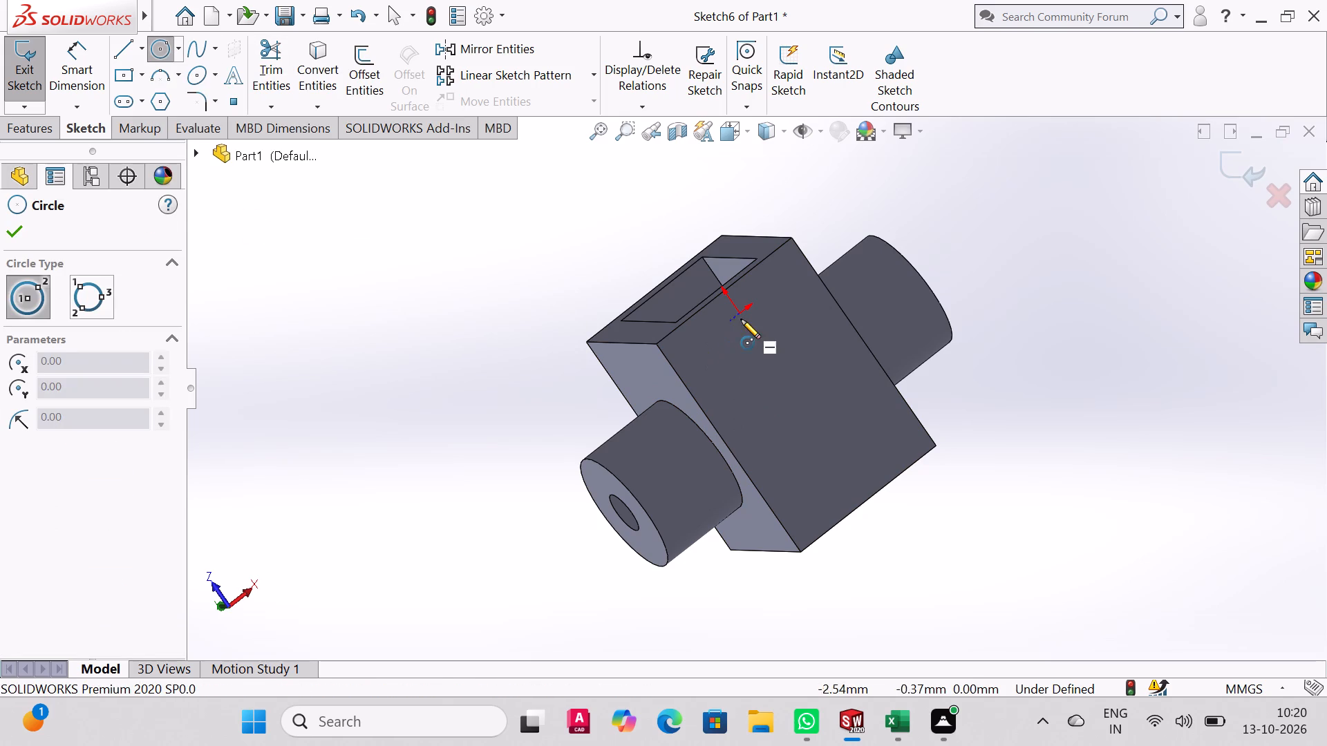
middle_click_drag(826, 377, 771, 447)
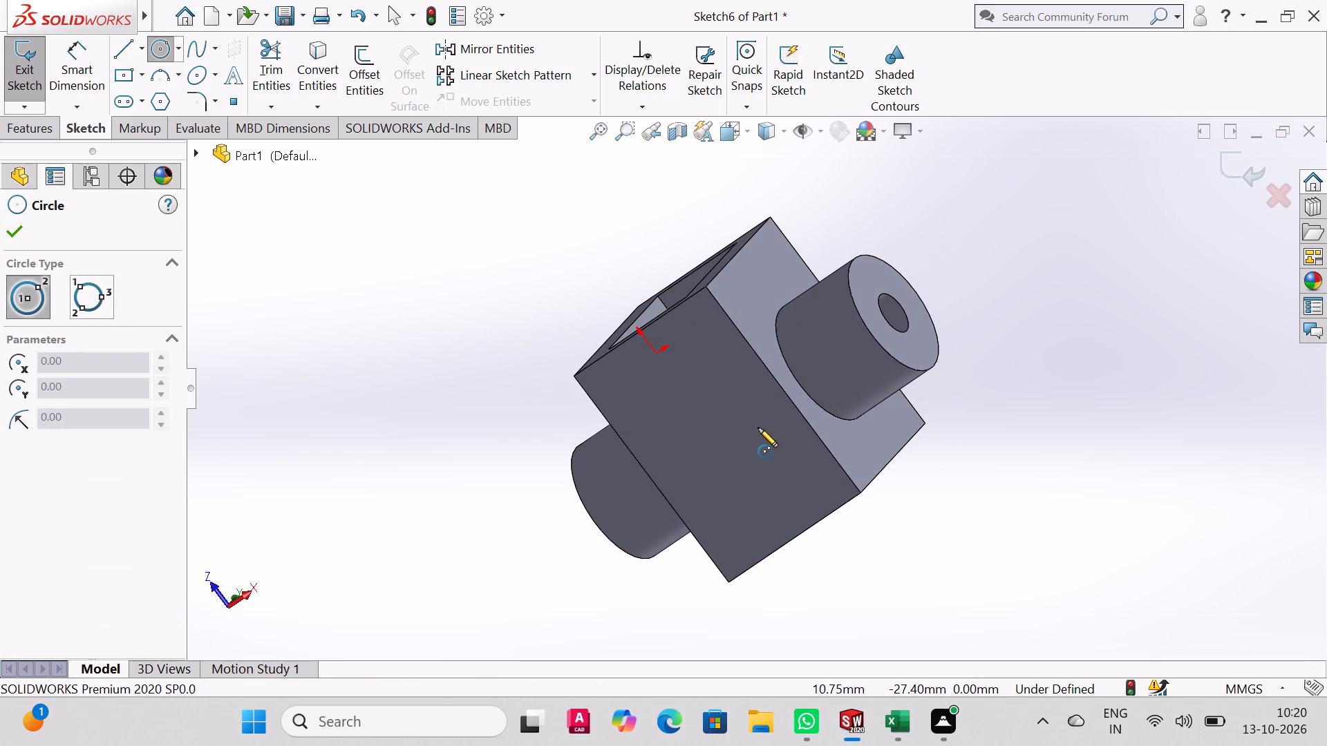
key("ctrl+5")
key("ctrl+6")
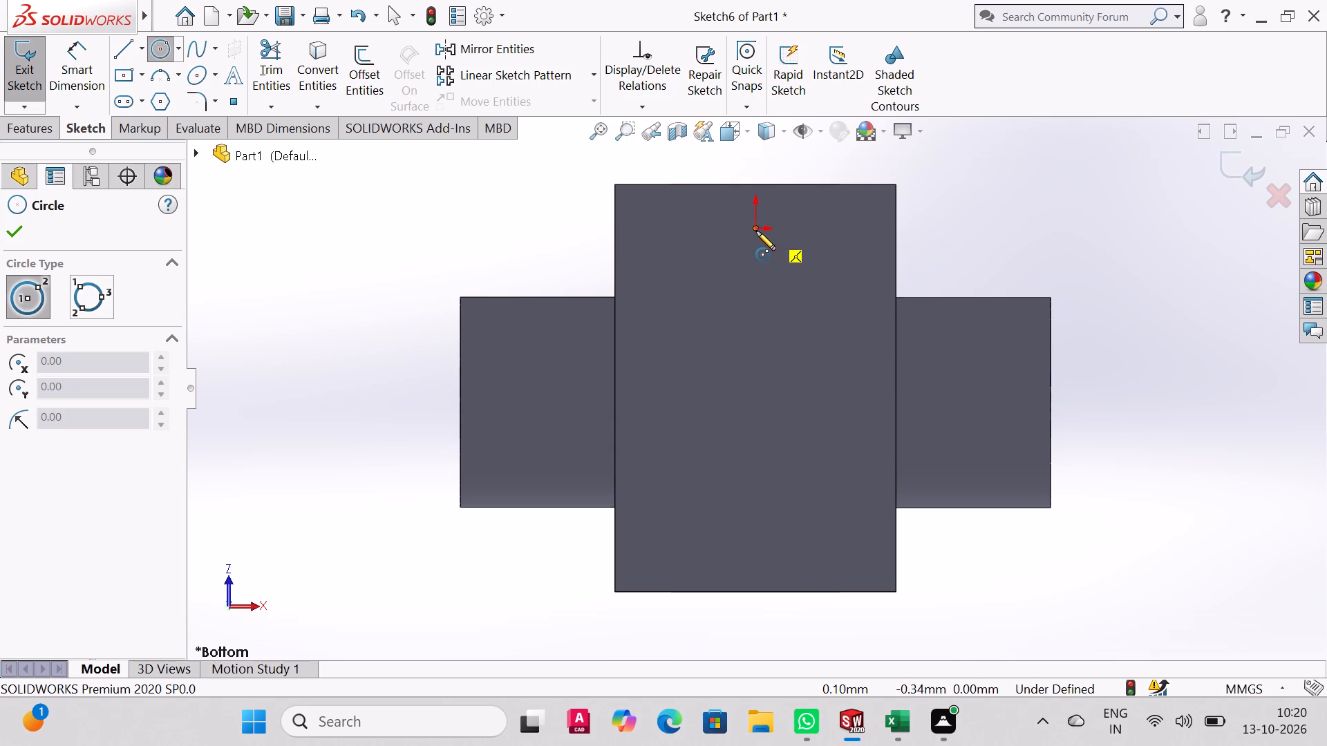
left_click(759, 376)
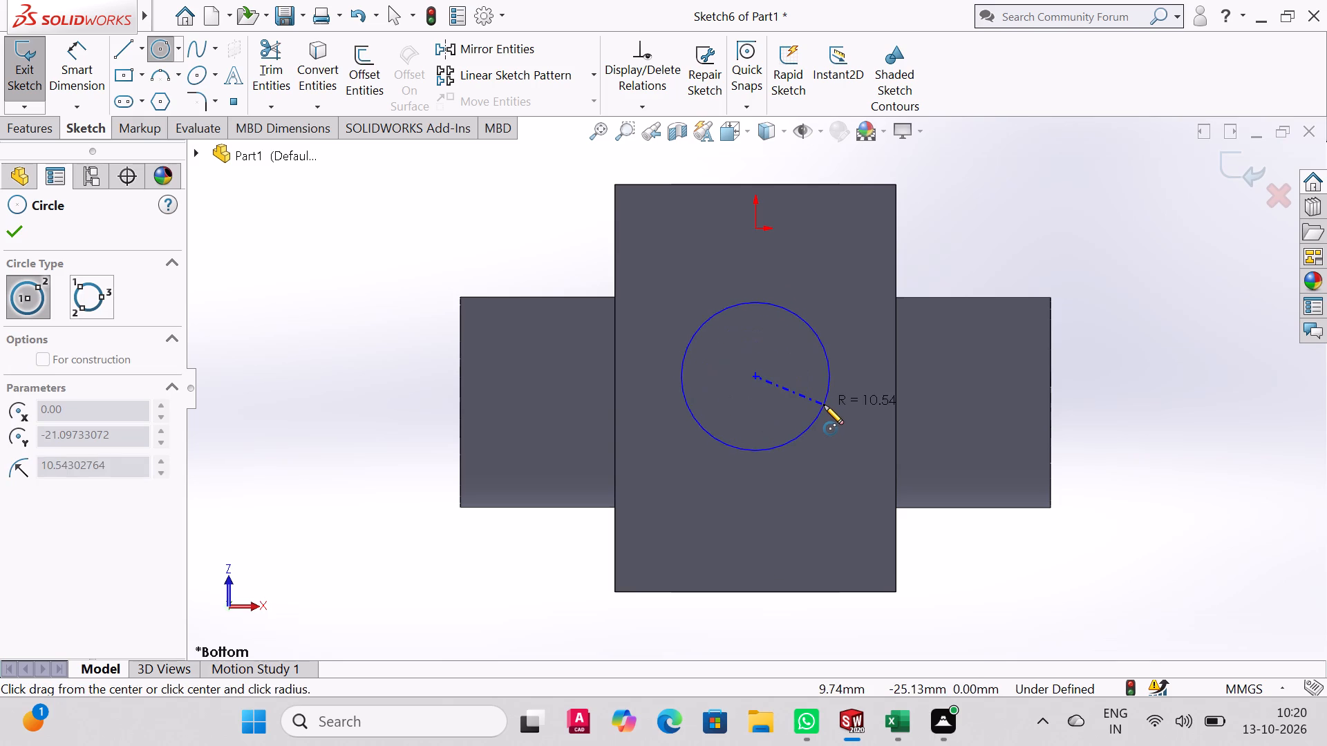
left_click(851, 408)
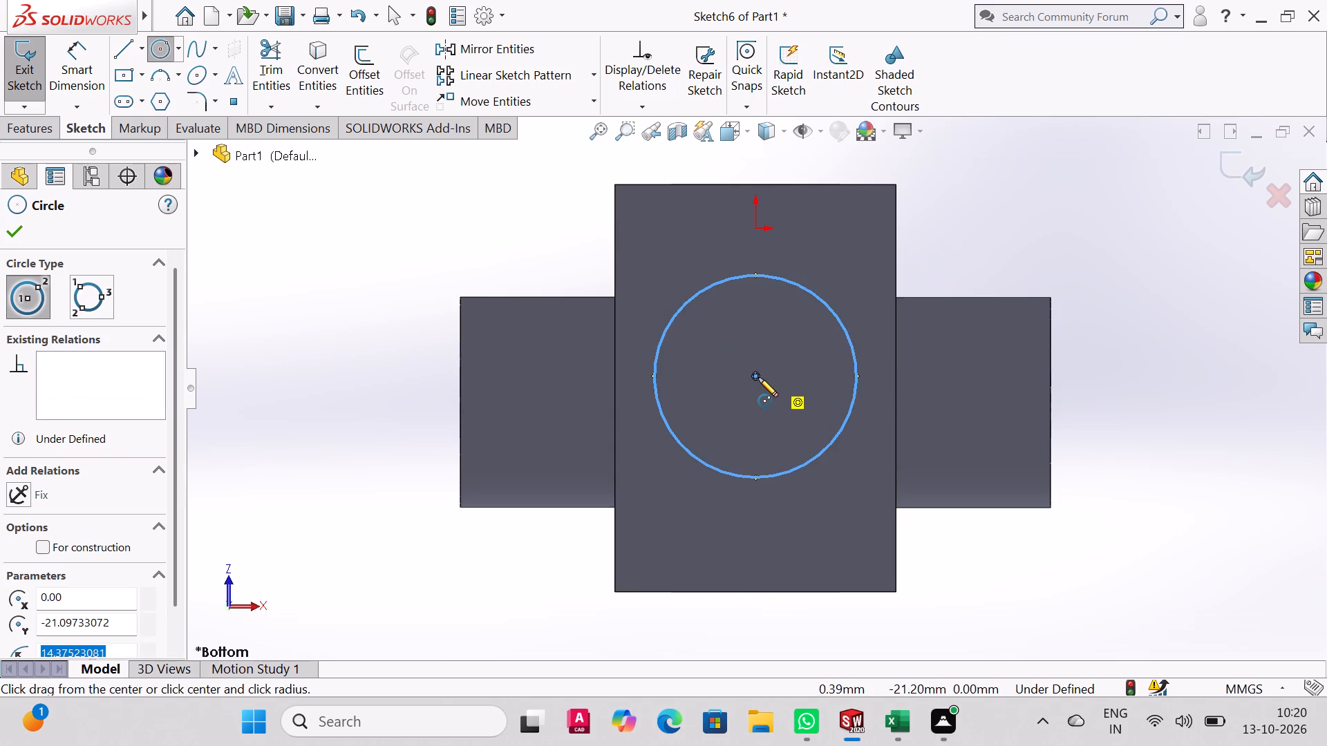
left_click(758, 377)
left_click(807, 387)
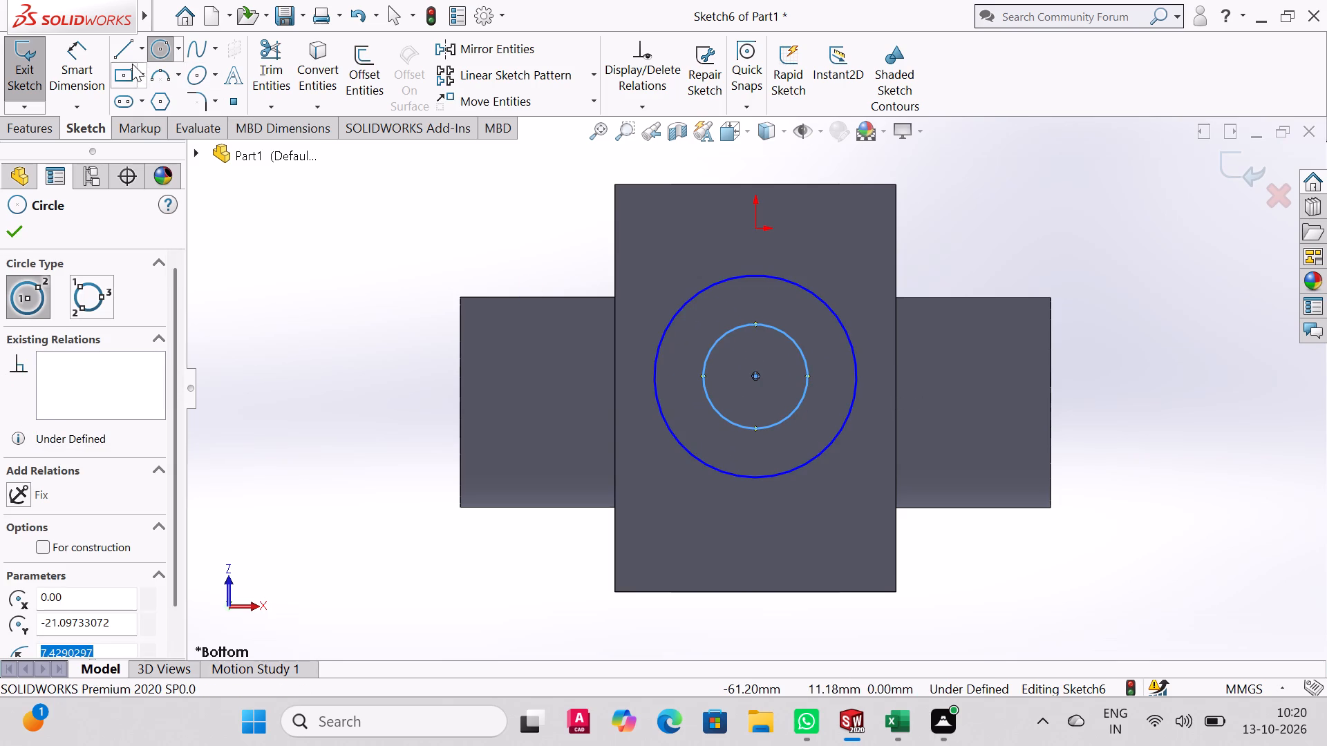
Dimension the two concentric underside circles with a 30 mm outer diameter and a 15 mm inner diameter.
left_click(81, 55)
left_click(845, 325)
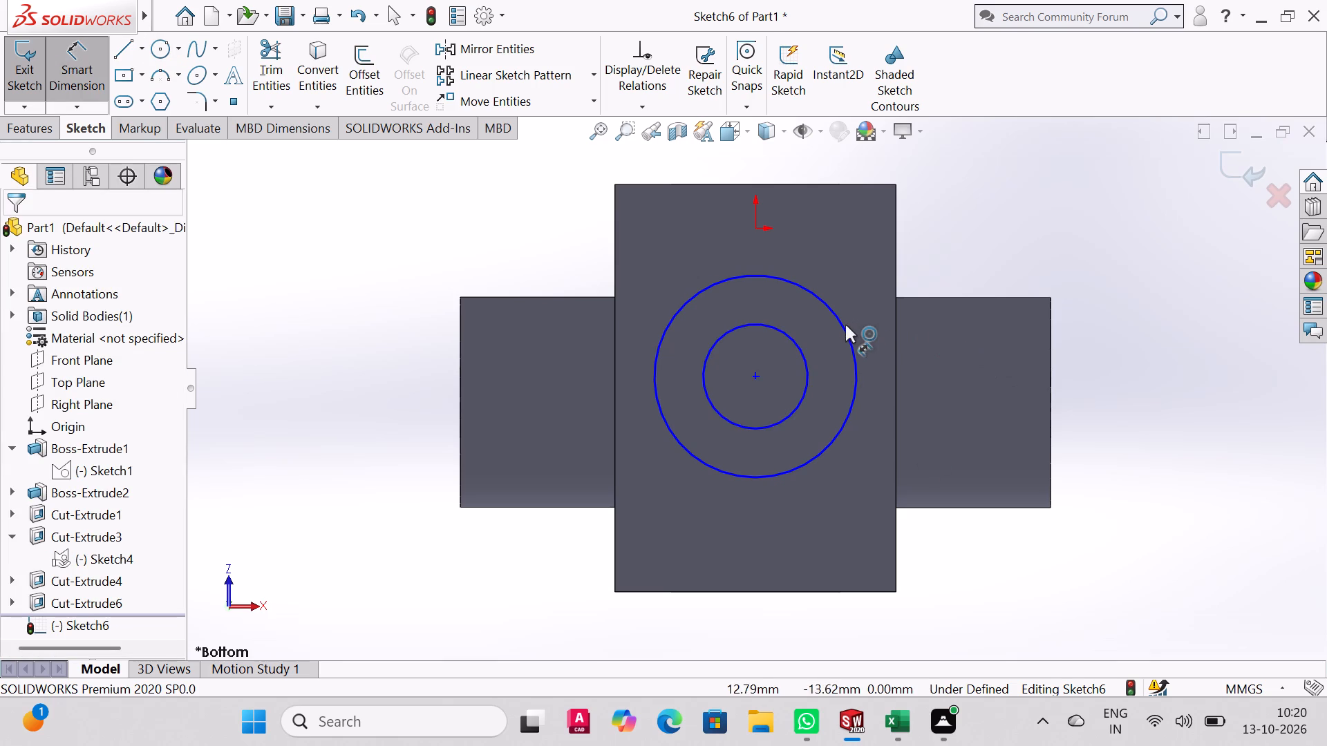
left_click(1017, 219)
type("30")
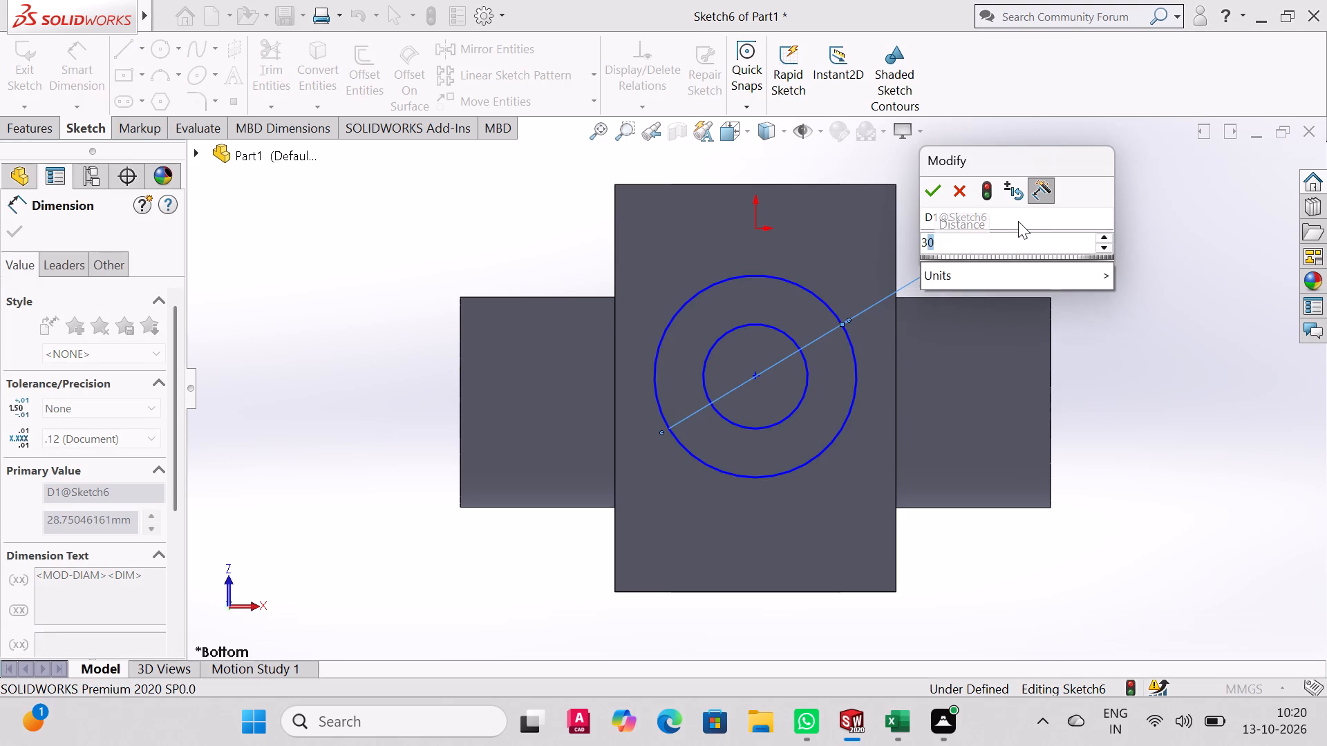
key("Return")
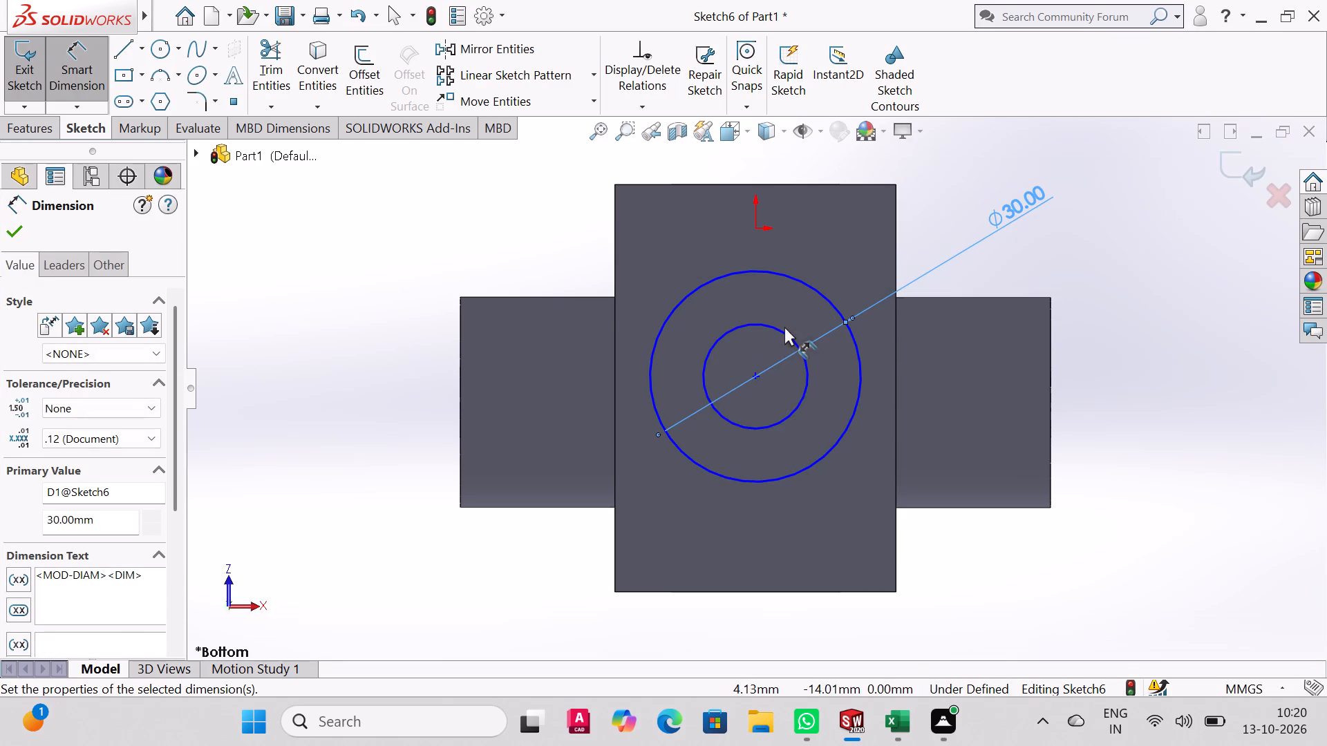
left_click(784, 327)
left_click(785, 334)
left_click(941, 230)
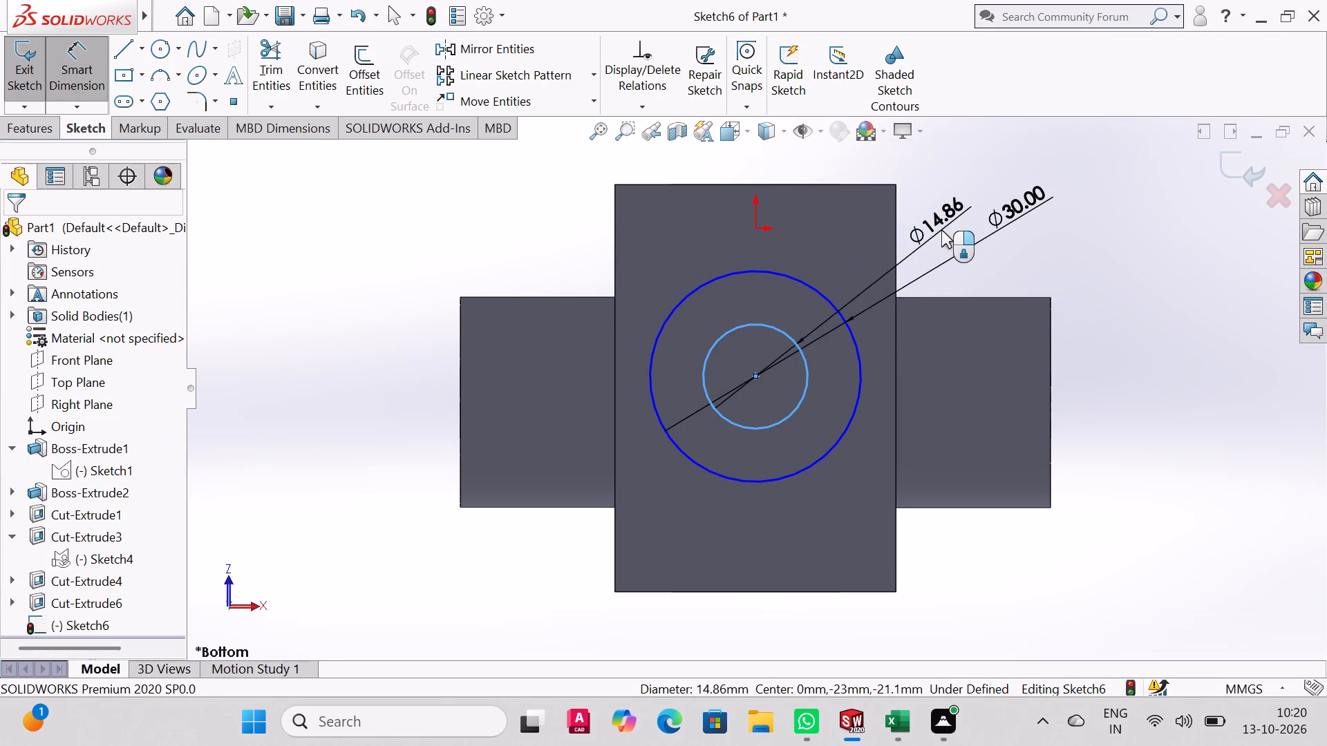
type("15")
key("Return")
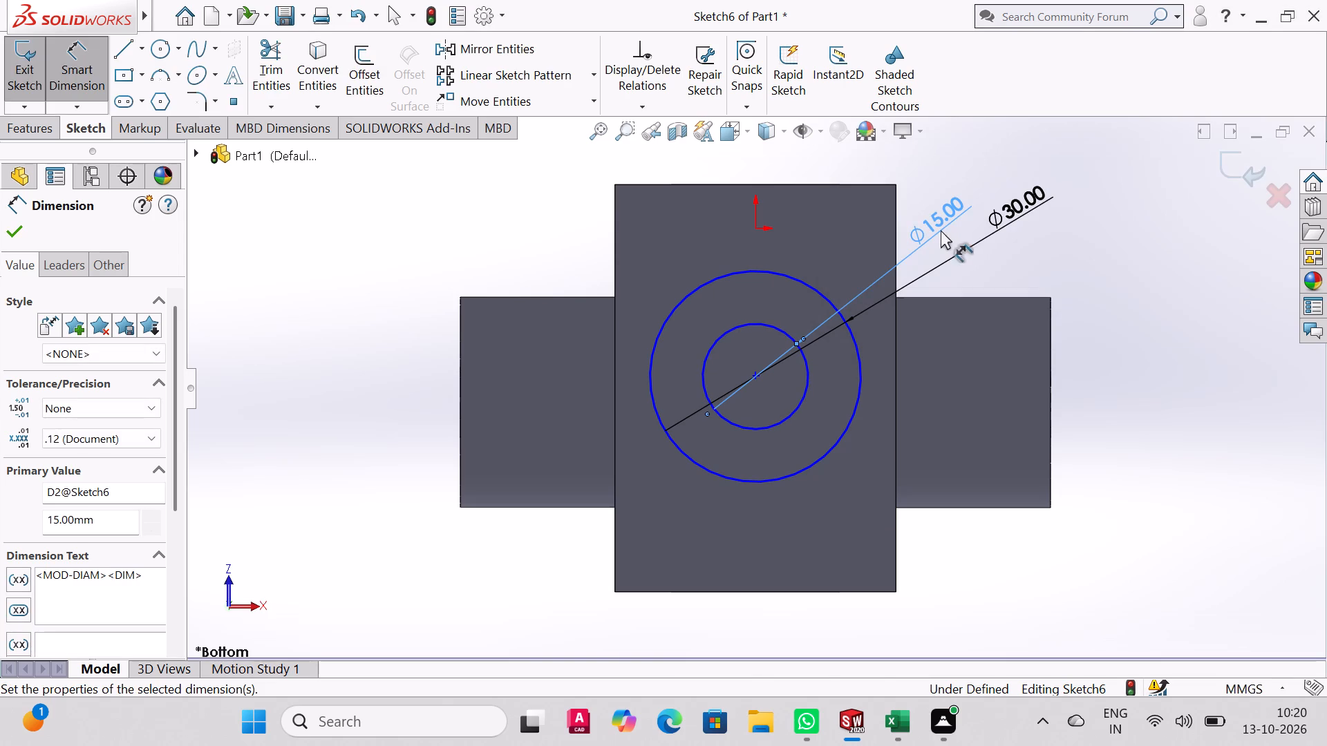
left_click(20, 238)
Extrude the ring between the two underside circles 8 mm outward from the block, merged with the body.
middle_click_drag(785, 319, 786, 319)
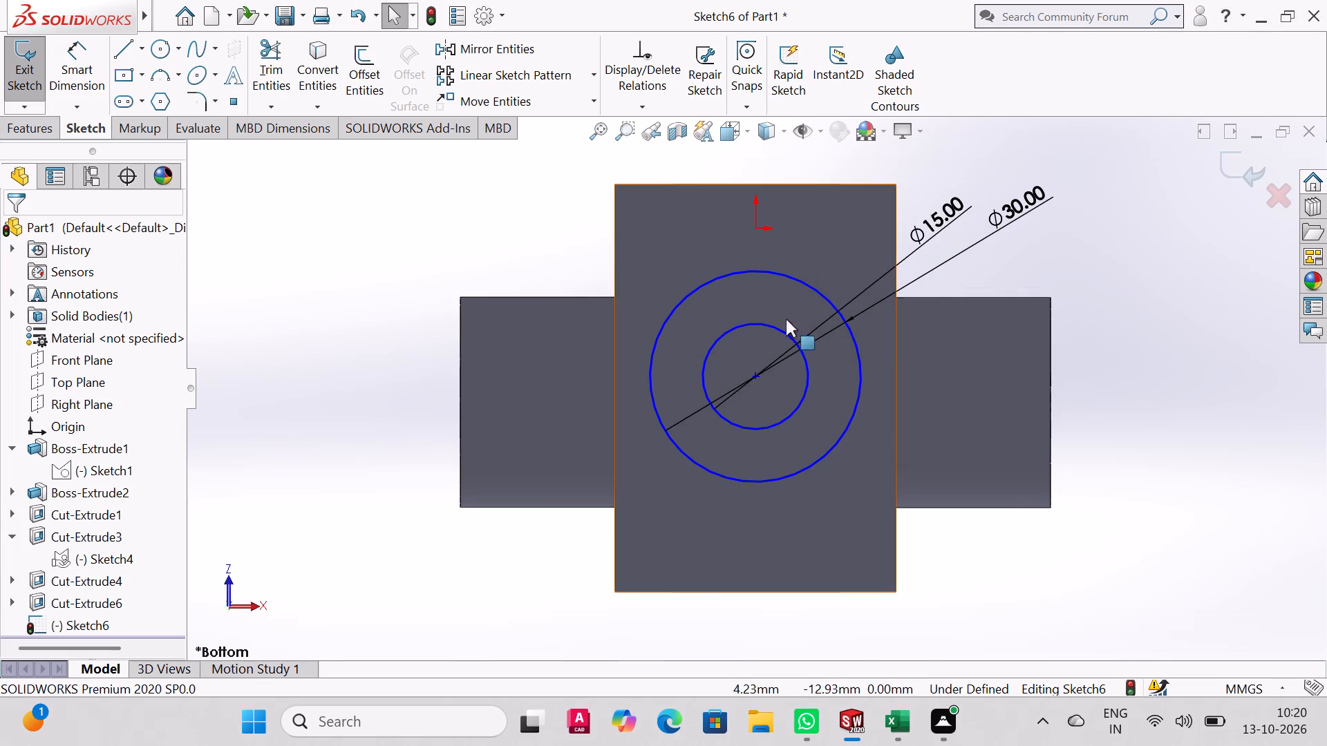
middle_click_drag(786, 319, 755, 313)
scroll(905, 375, "down", 1)
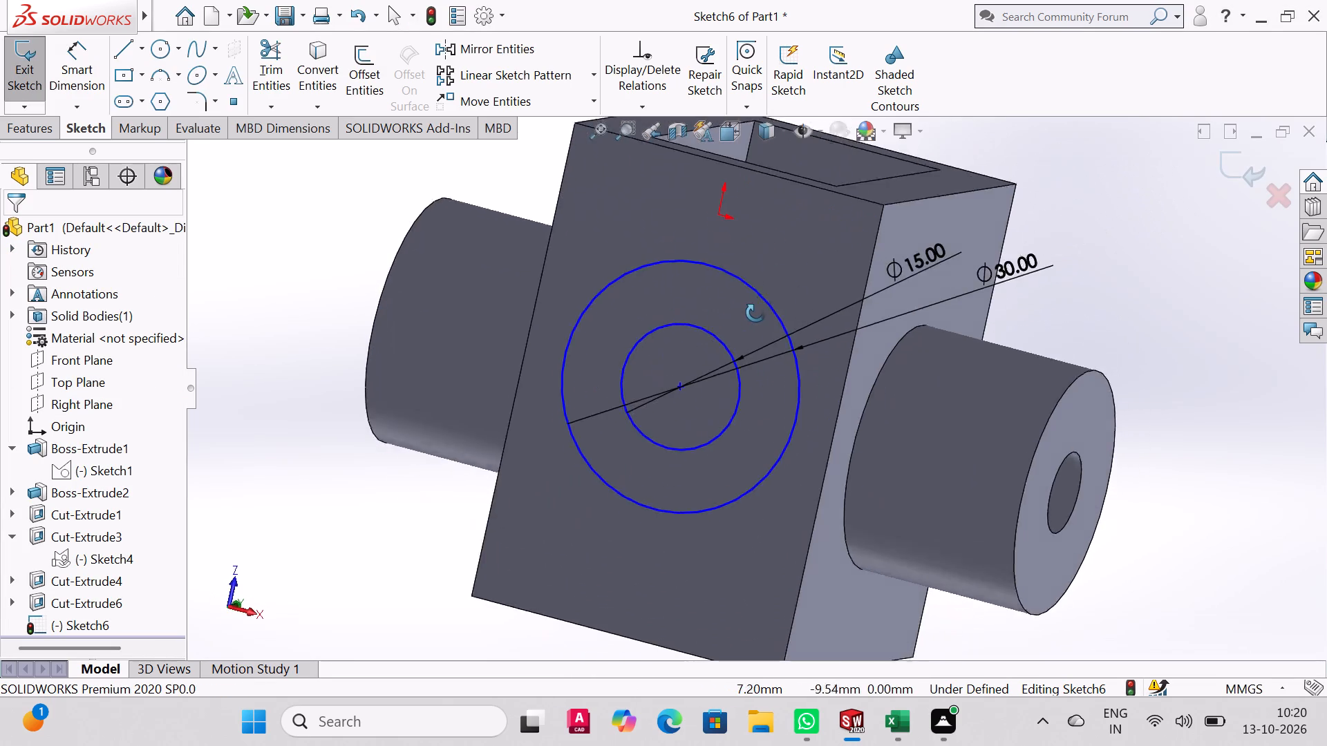
middle_click_drag(755, 313, 784, 289)
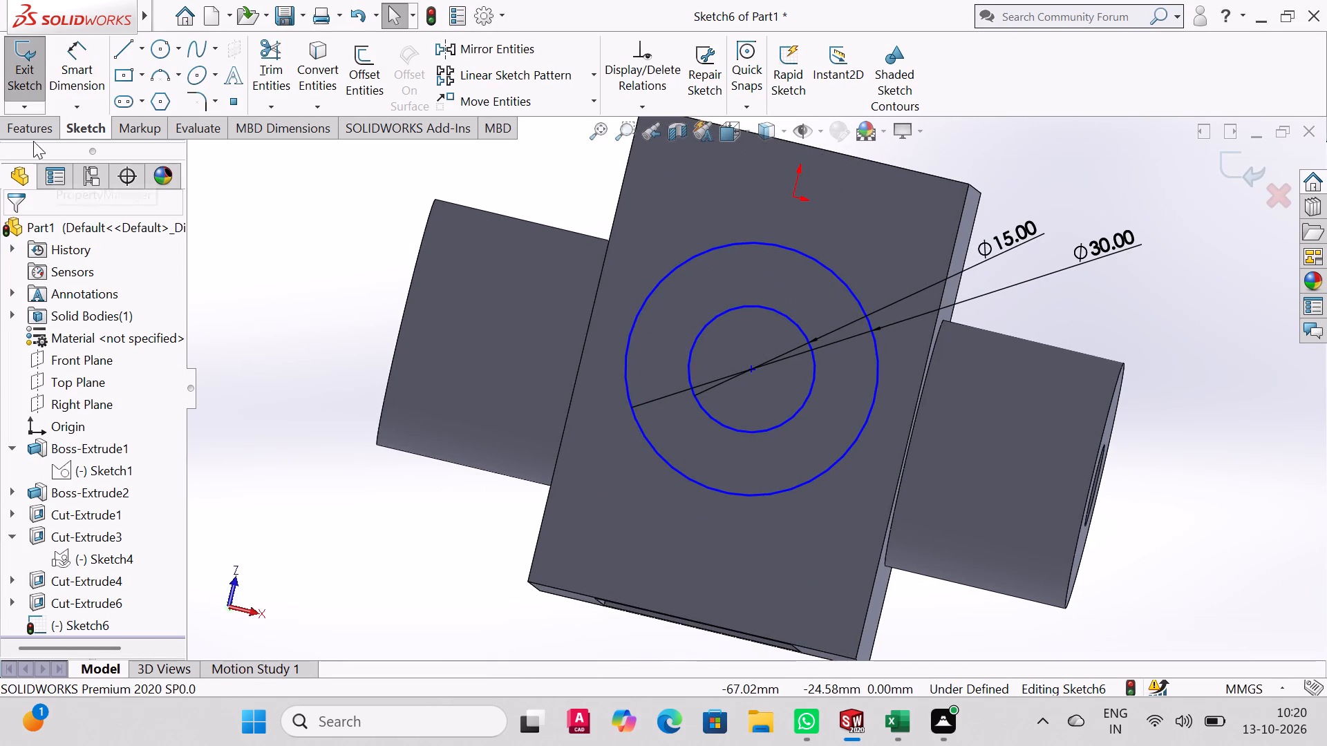
left_click(32, 136)
left_click(21, 74)
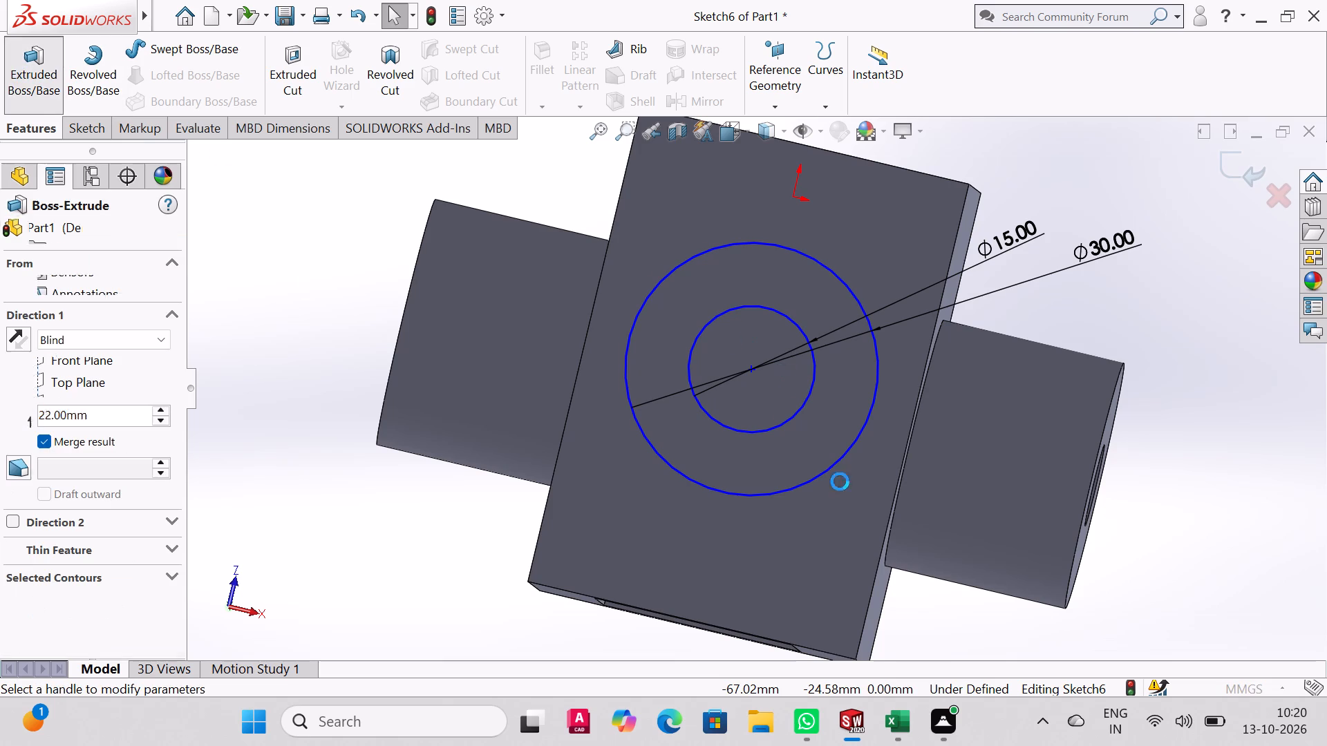
middle_click_drag(876, 520, 908, 370)
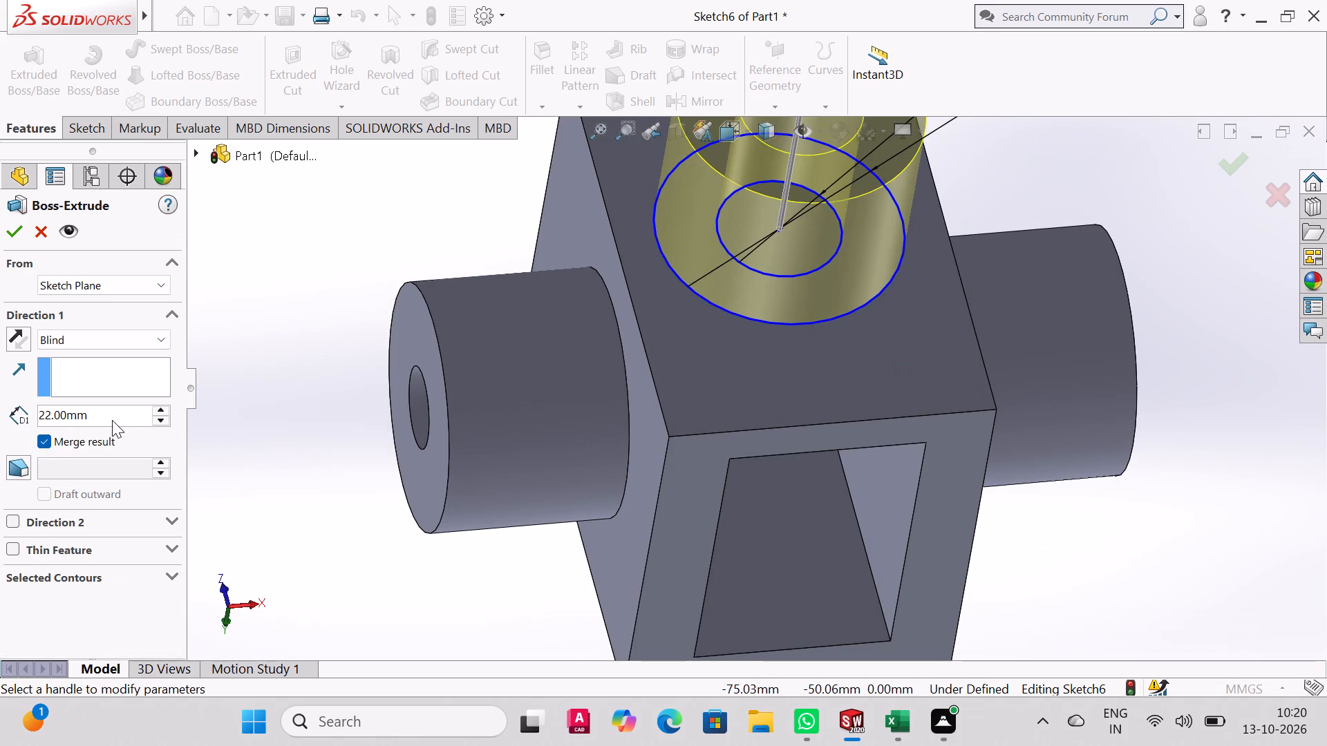
left_click_drag(119, 417, 0, 455)
key("8")
key("Return")
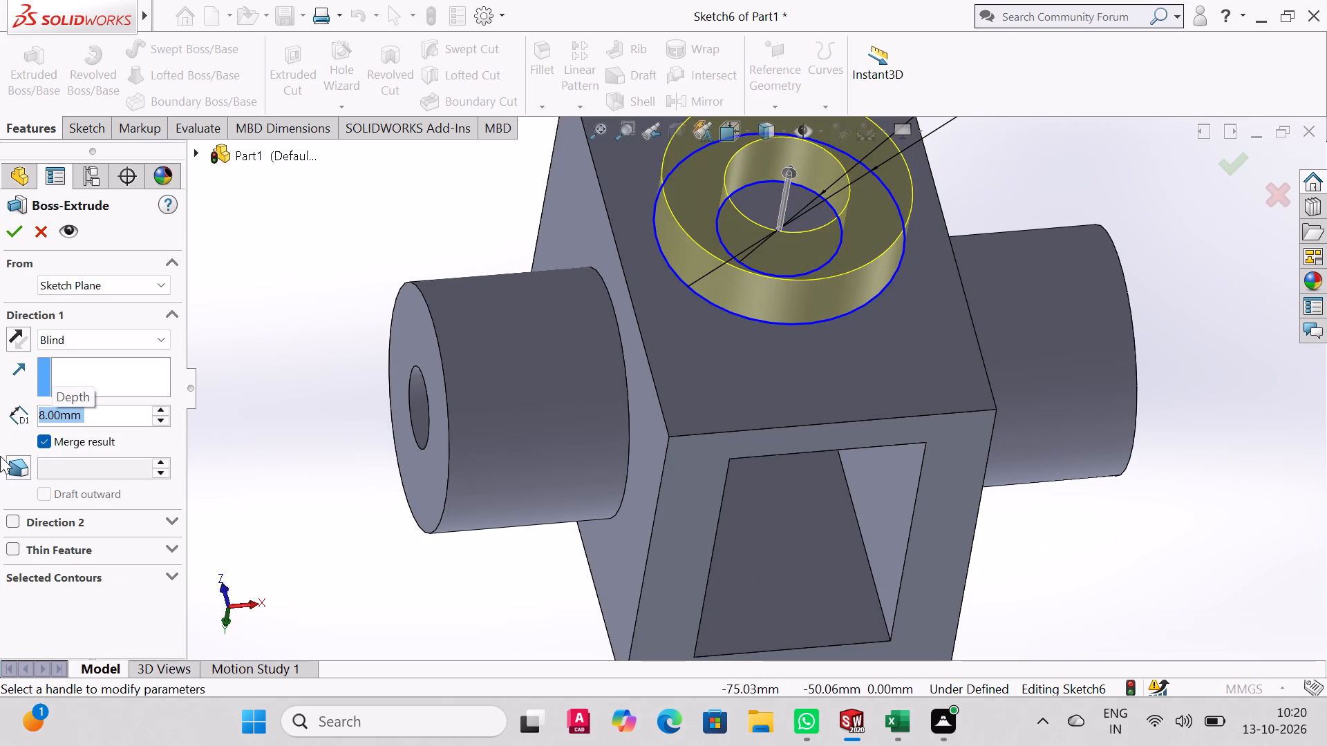
left_click(18, 225)
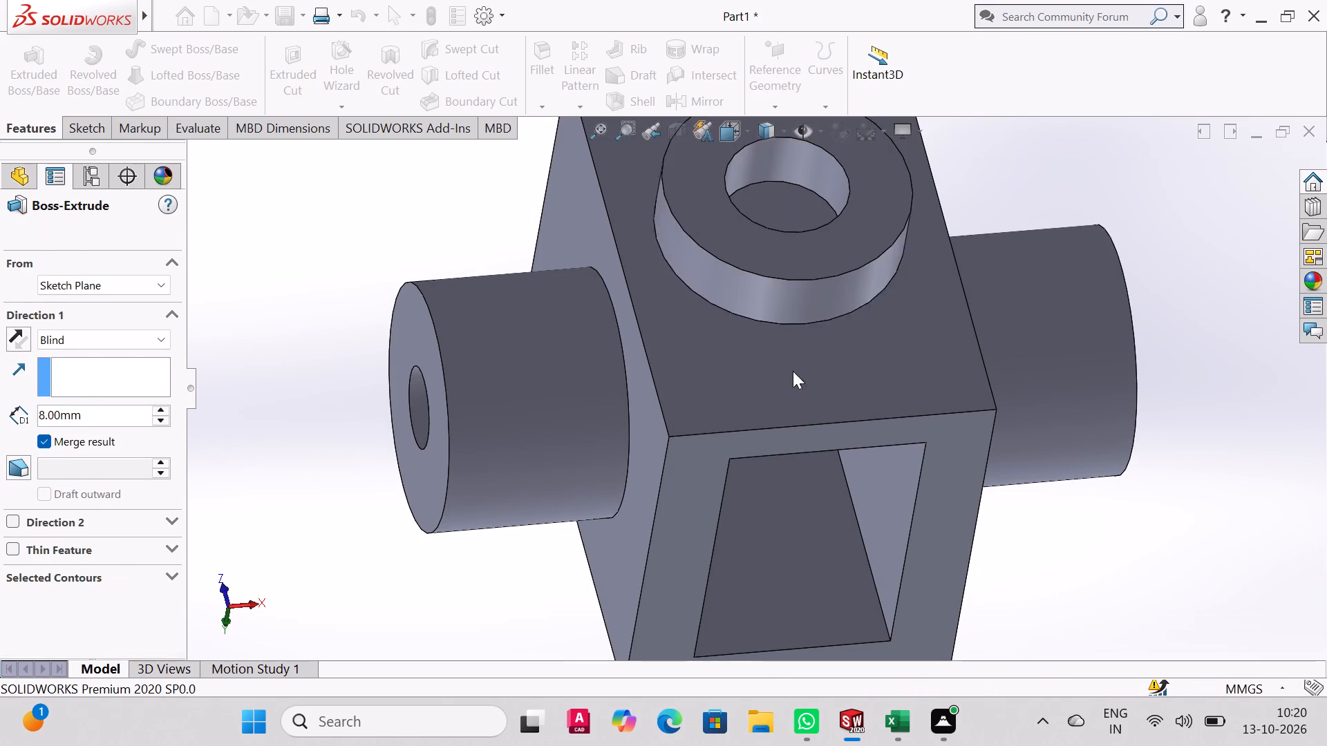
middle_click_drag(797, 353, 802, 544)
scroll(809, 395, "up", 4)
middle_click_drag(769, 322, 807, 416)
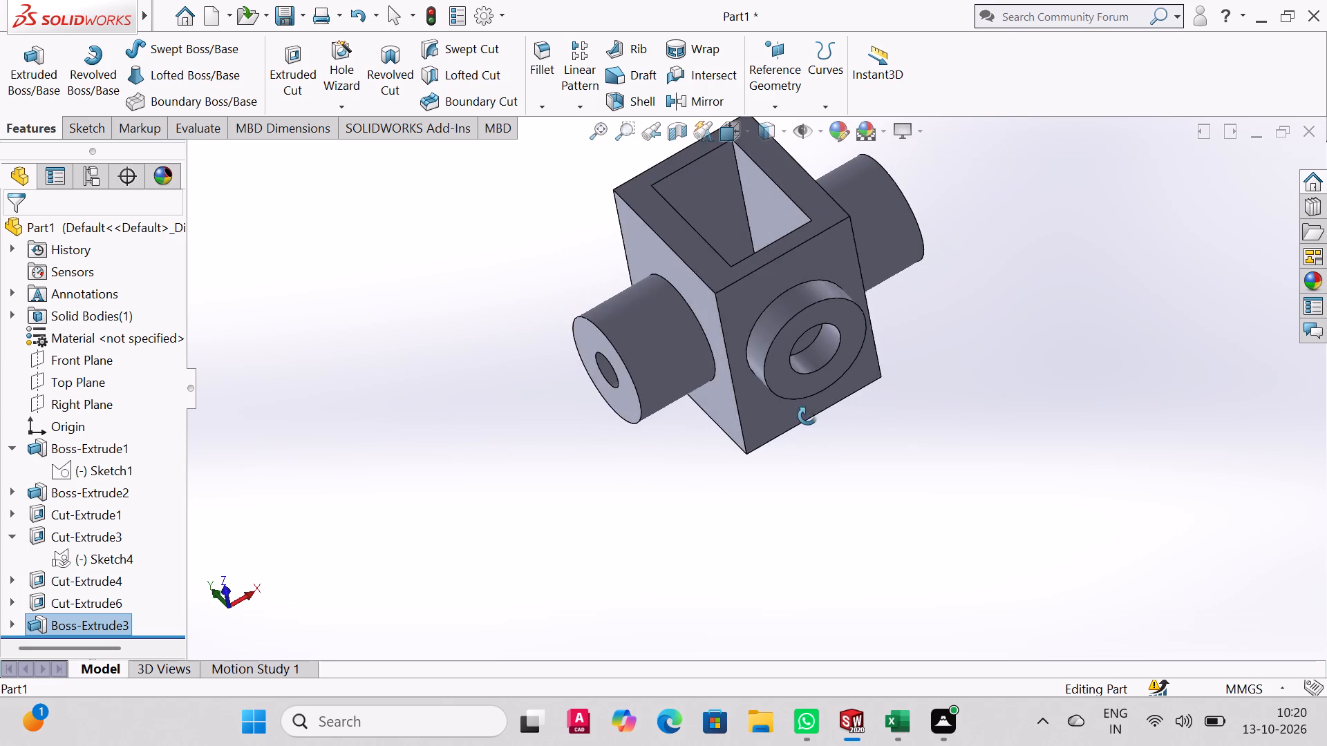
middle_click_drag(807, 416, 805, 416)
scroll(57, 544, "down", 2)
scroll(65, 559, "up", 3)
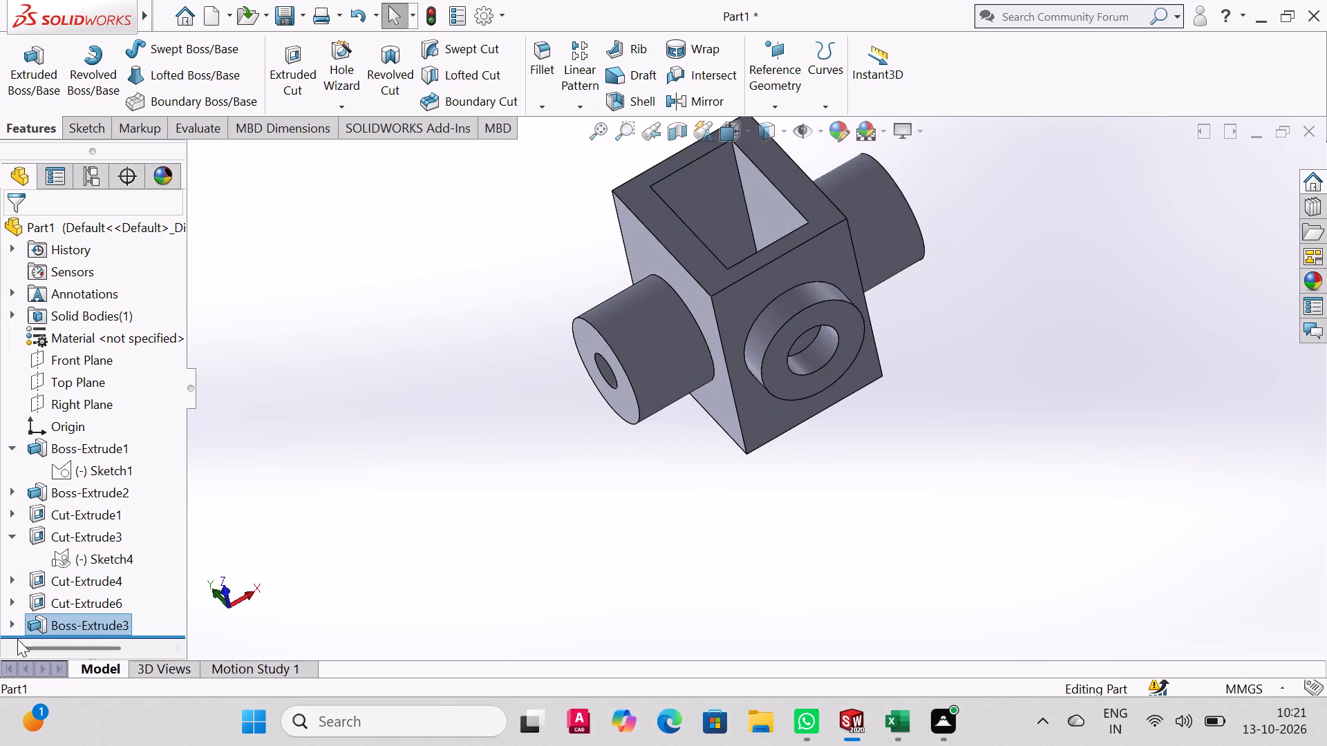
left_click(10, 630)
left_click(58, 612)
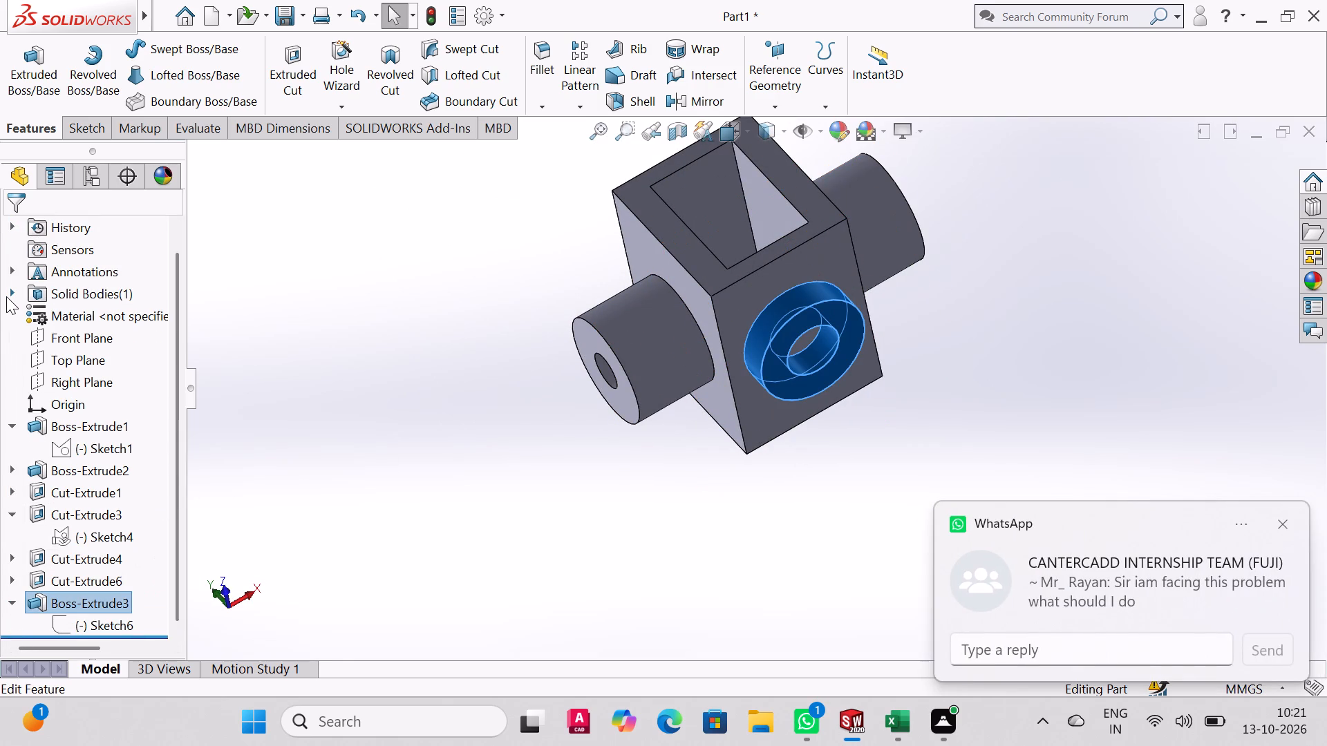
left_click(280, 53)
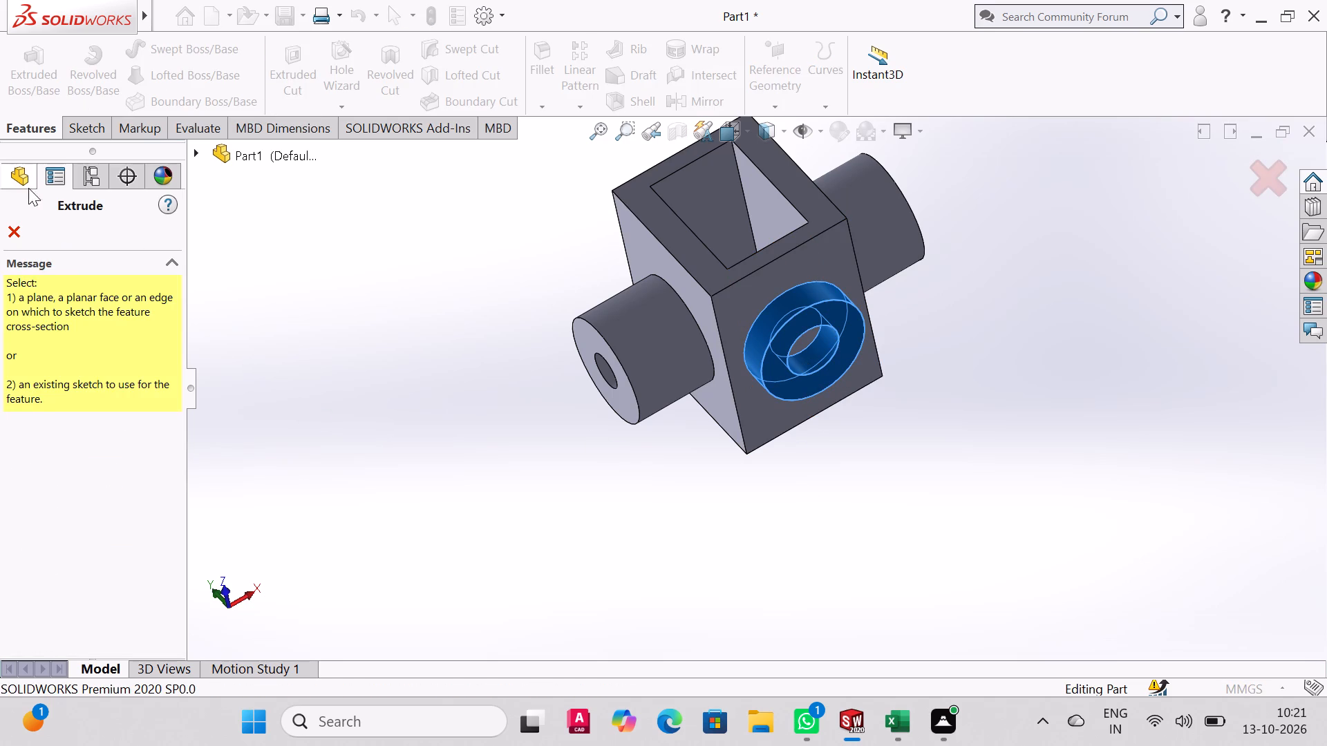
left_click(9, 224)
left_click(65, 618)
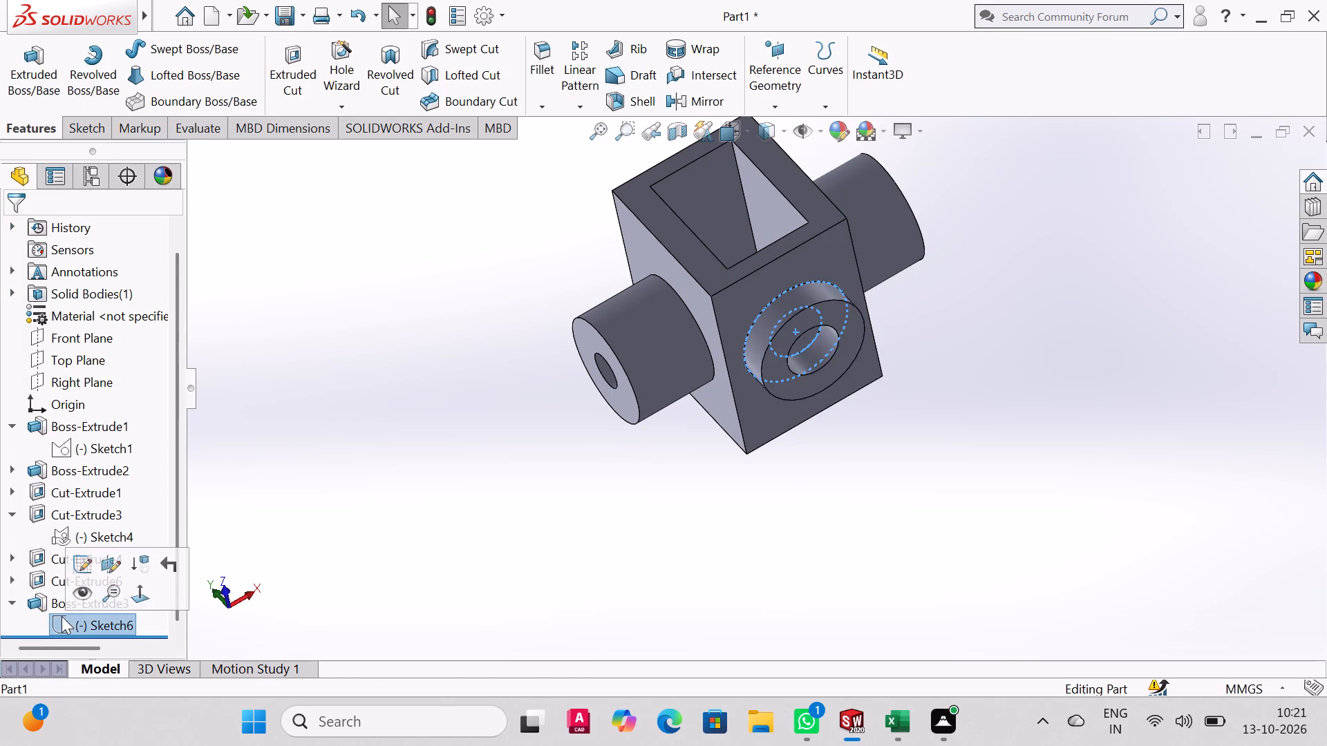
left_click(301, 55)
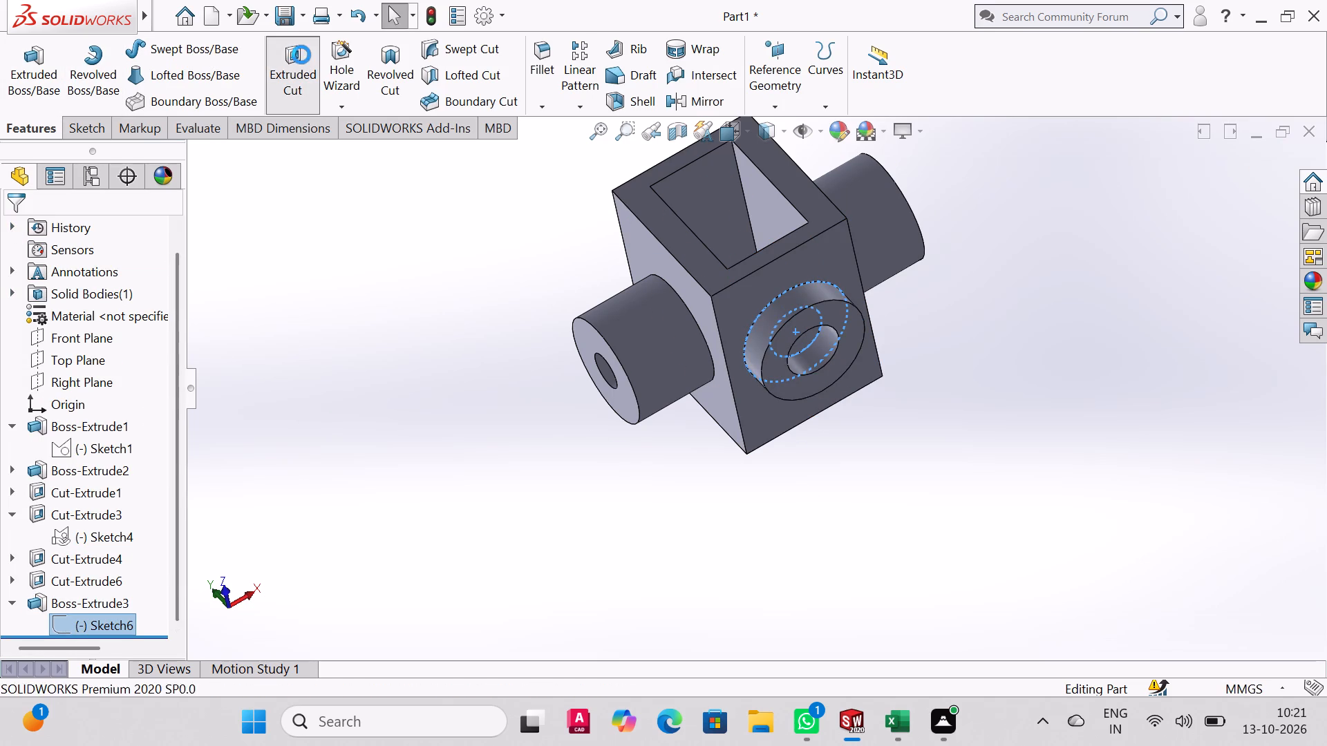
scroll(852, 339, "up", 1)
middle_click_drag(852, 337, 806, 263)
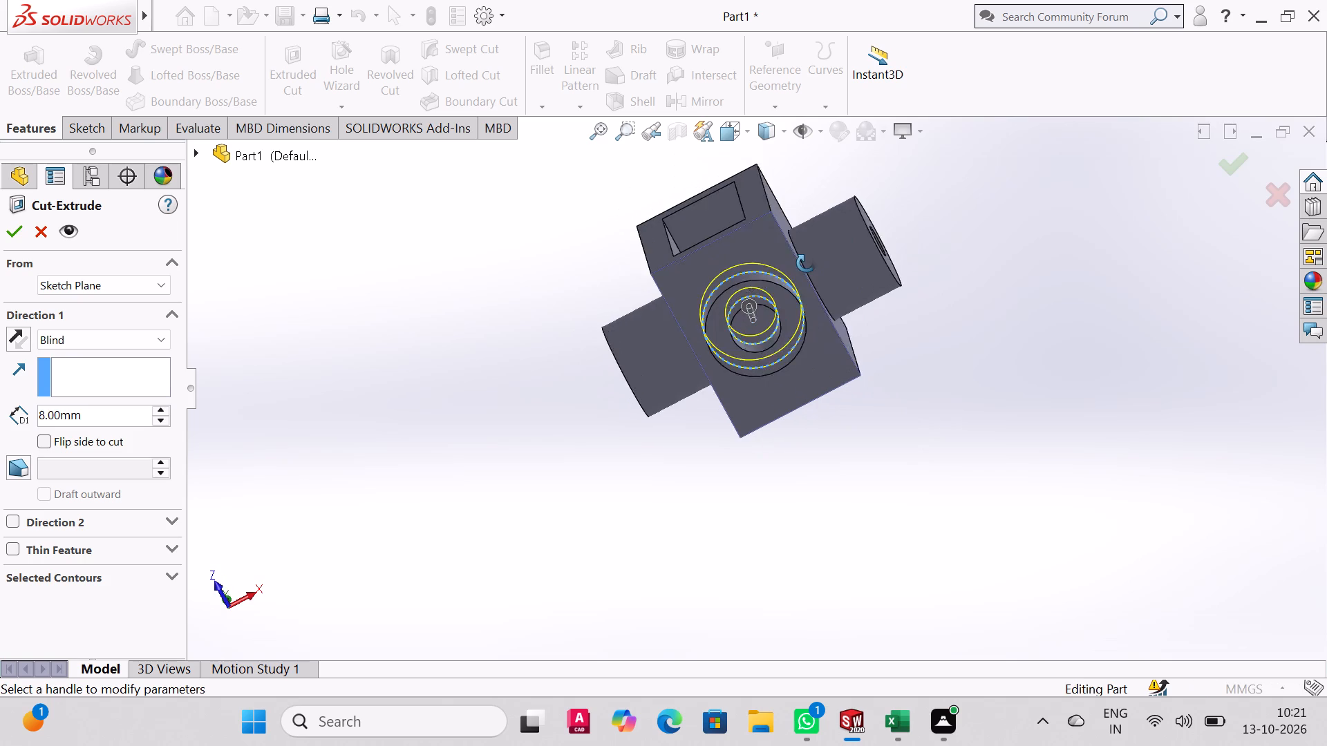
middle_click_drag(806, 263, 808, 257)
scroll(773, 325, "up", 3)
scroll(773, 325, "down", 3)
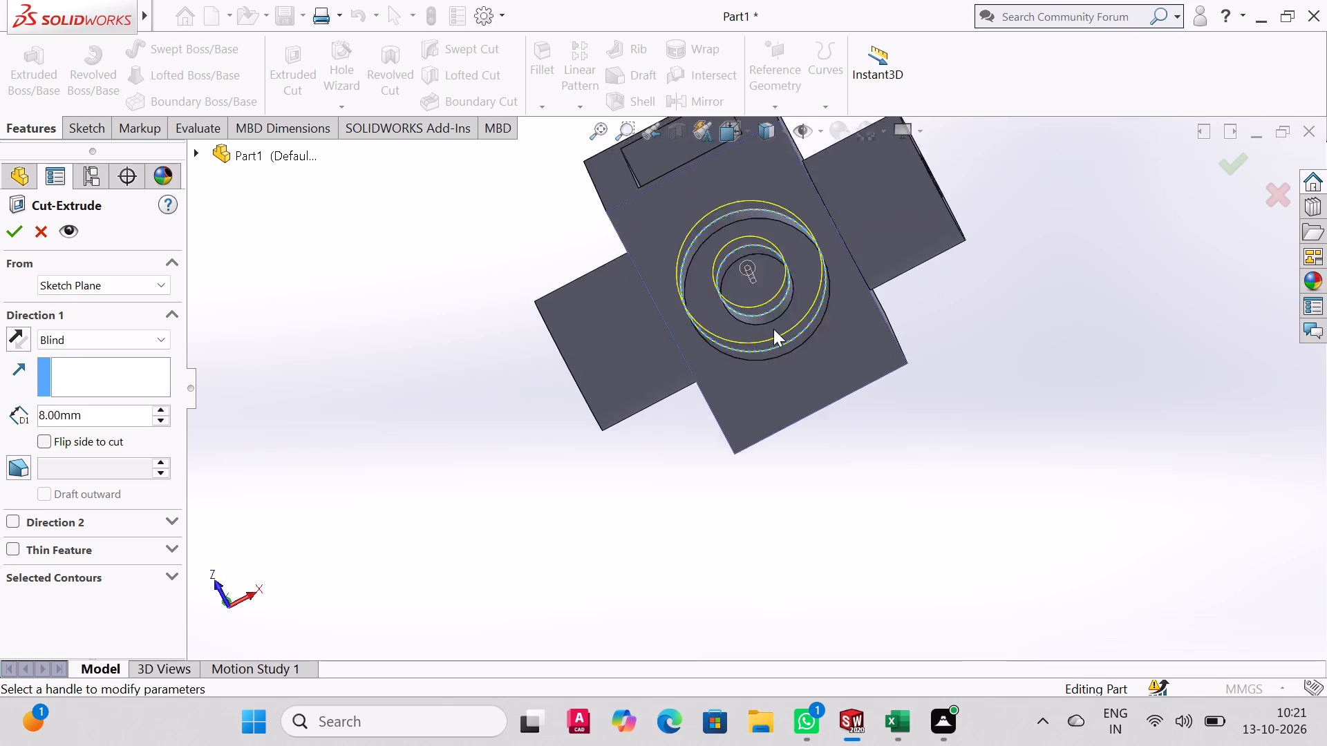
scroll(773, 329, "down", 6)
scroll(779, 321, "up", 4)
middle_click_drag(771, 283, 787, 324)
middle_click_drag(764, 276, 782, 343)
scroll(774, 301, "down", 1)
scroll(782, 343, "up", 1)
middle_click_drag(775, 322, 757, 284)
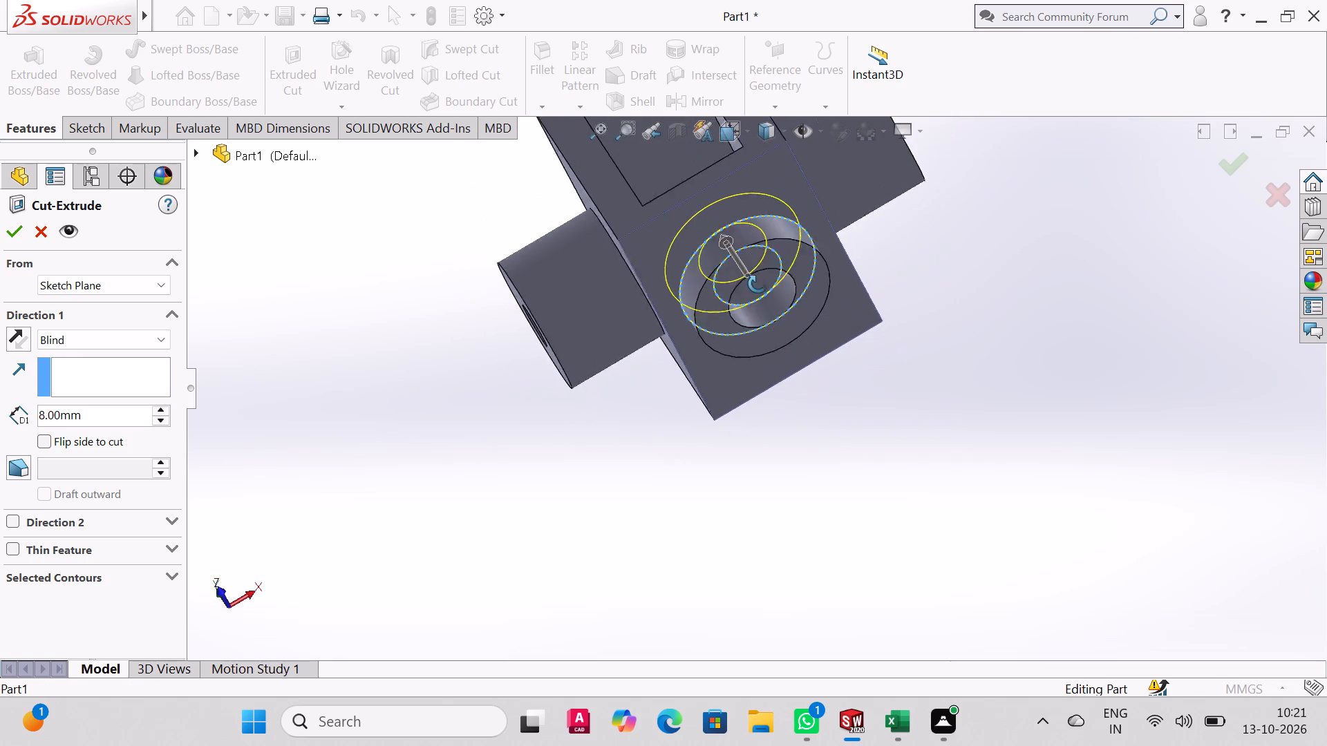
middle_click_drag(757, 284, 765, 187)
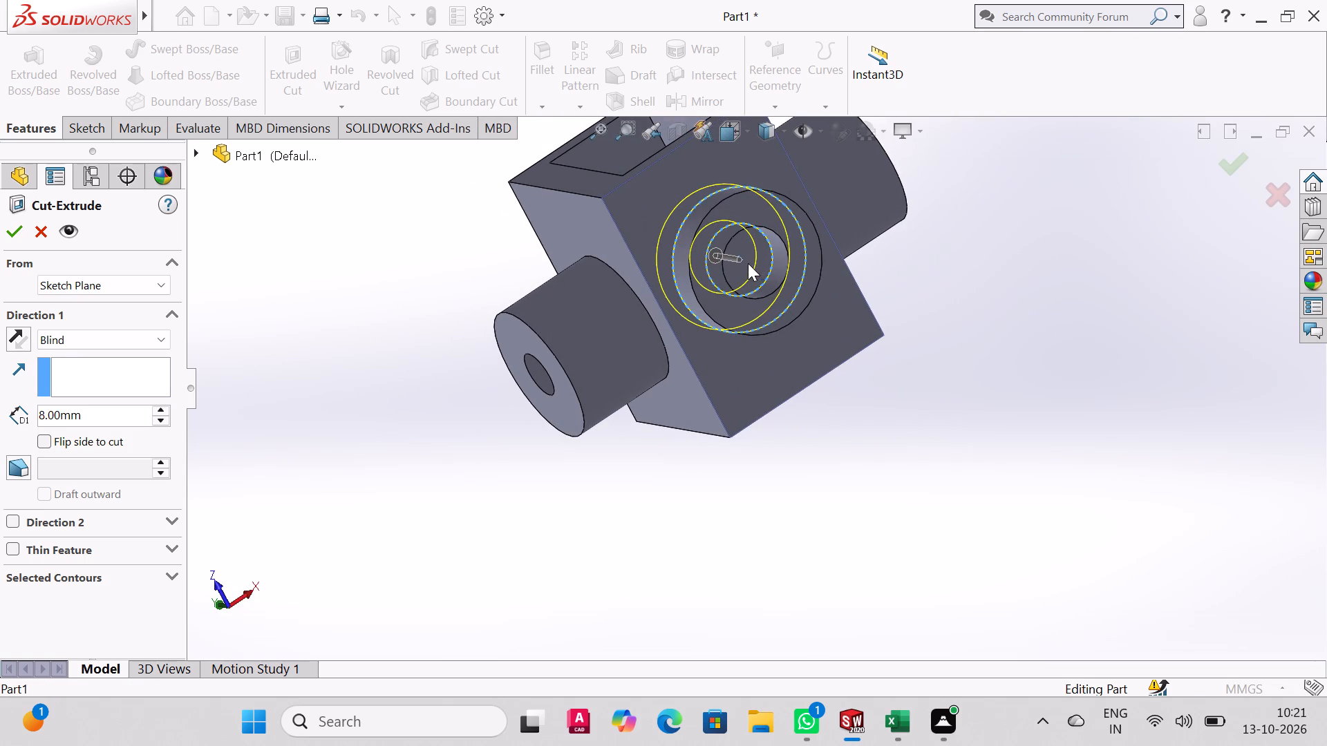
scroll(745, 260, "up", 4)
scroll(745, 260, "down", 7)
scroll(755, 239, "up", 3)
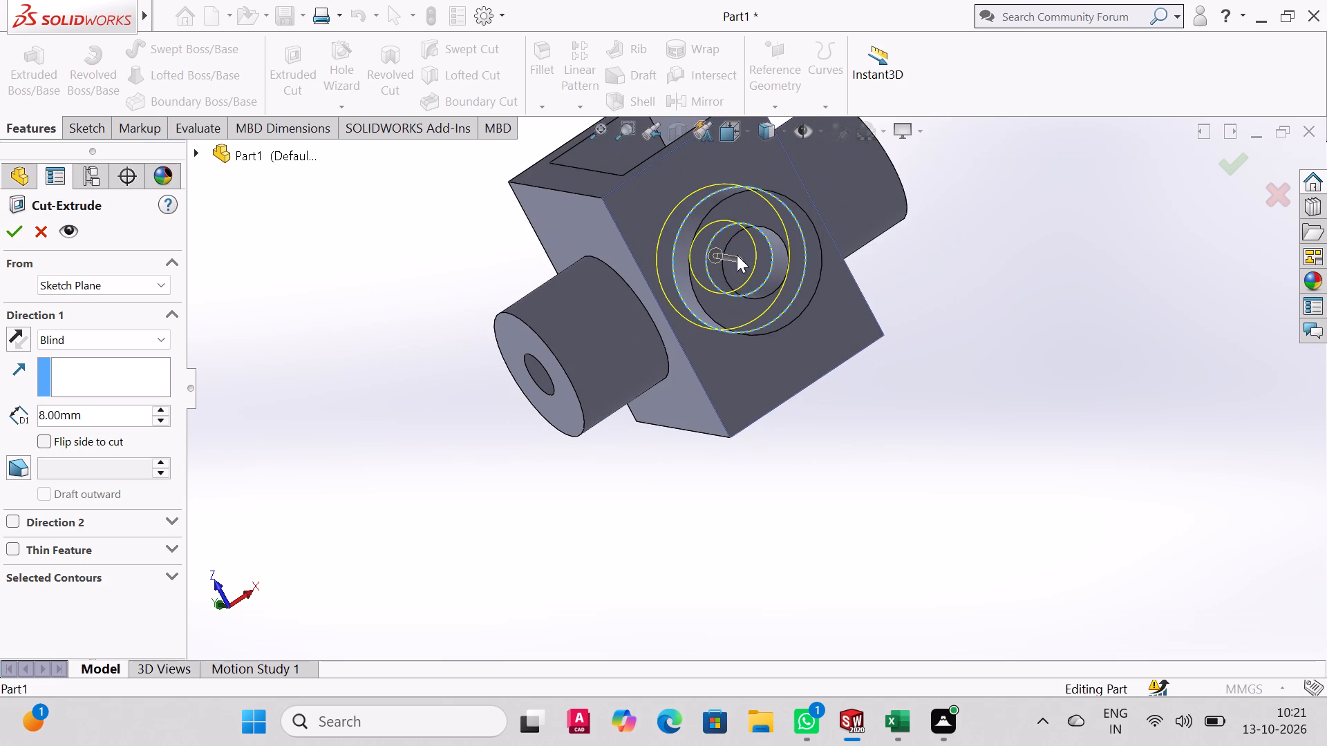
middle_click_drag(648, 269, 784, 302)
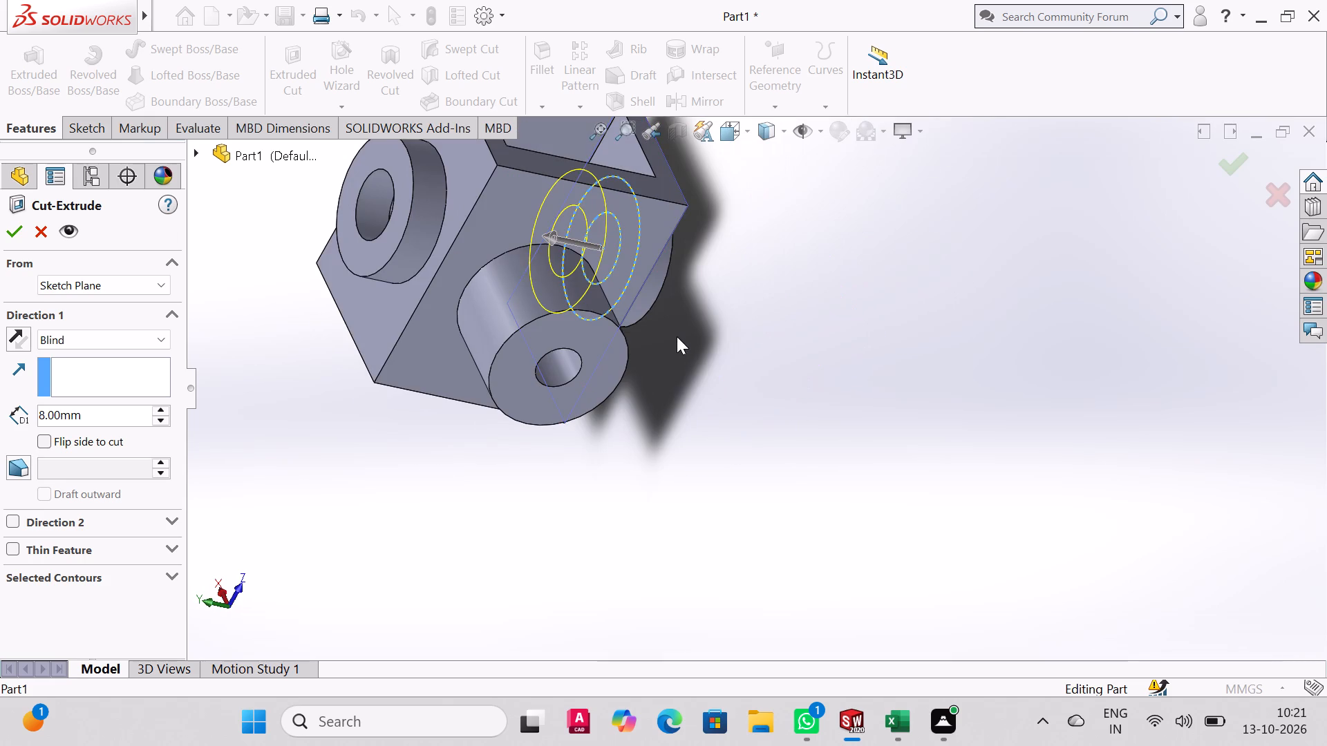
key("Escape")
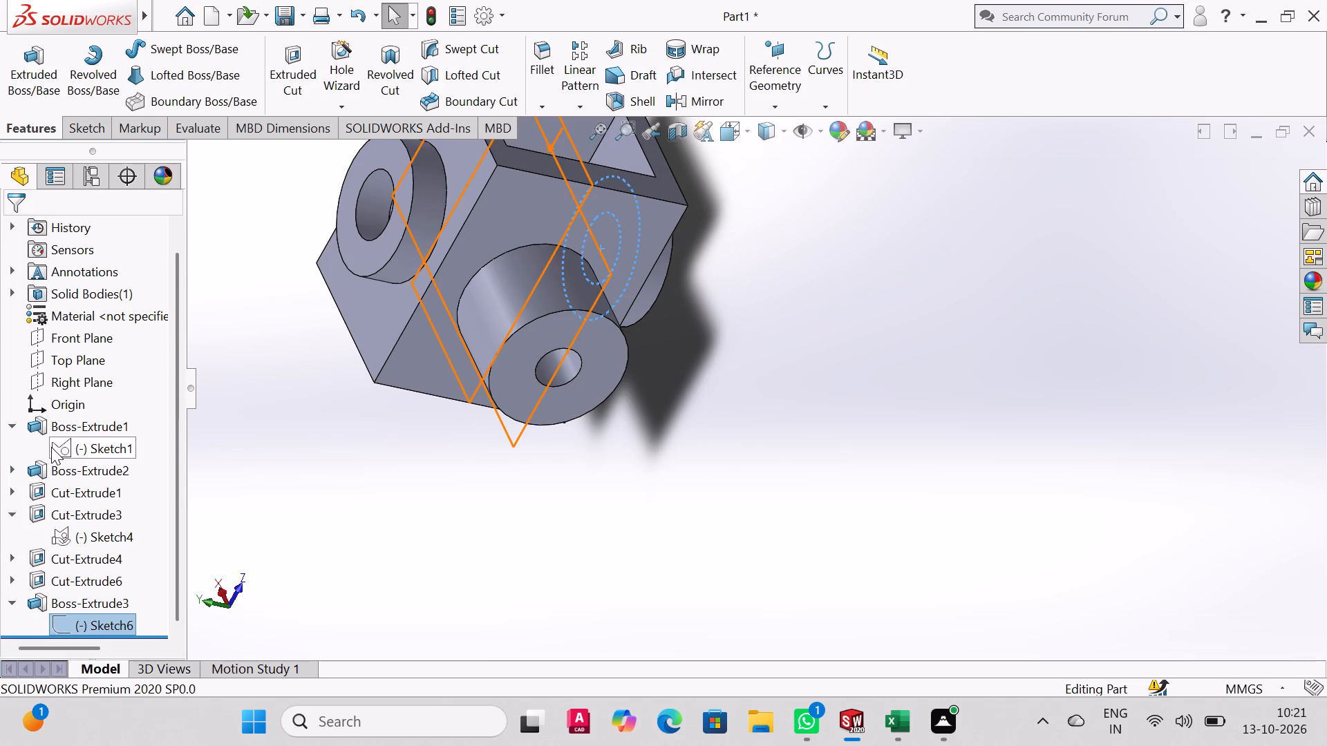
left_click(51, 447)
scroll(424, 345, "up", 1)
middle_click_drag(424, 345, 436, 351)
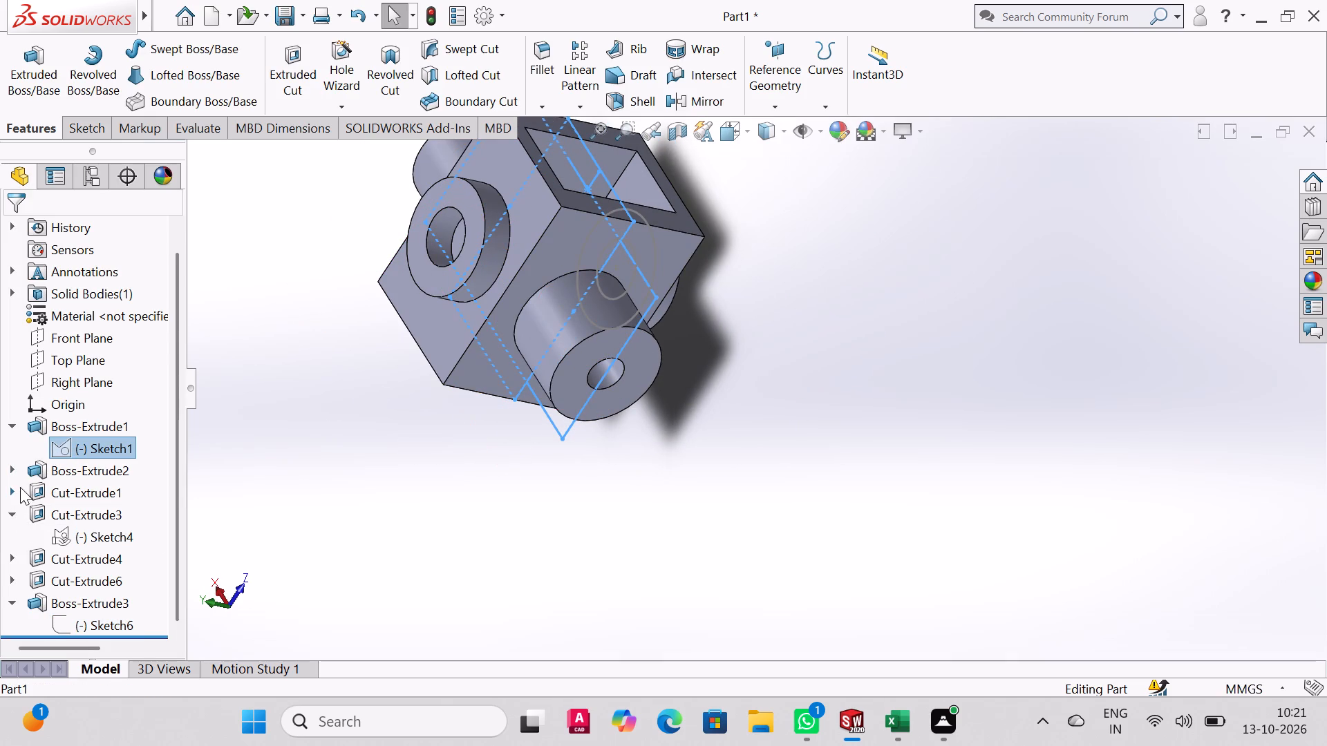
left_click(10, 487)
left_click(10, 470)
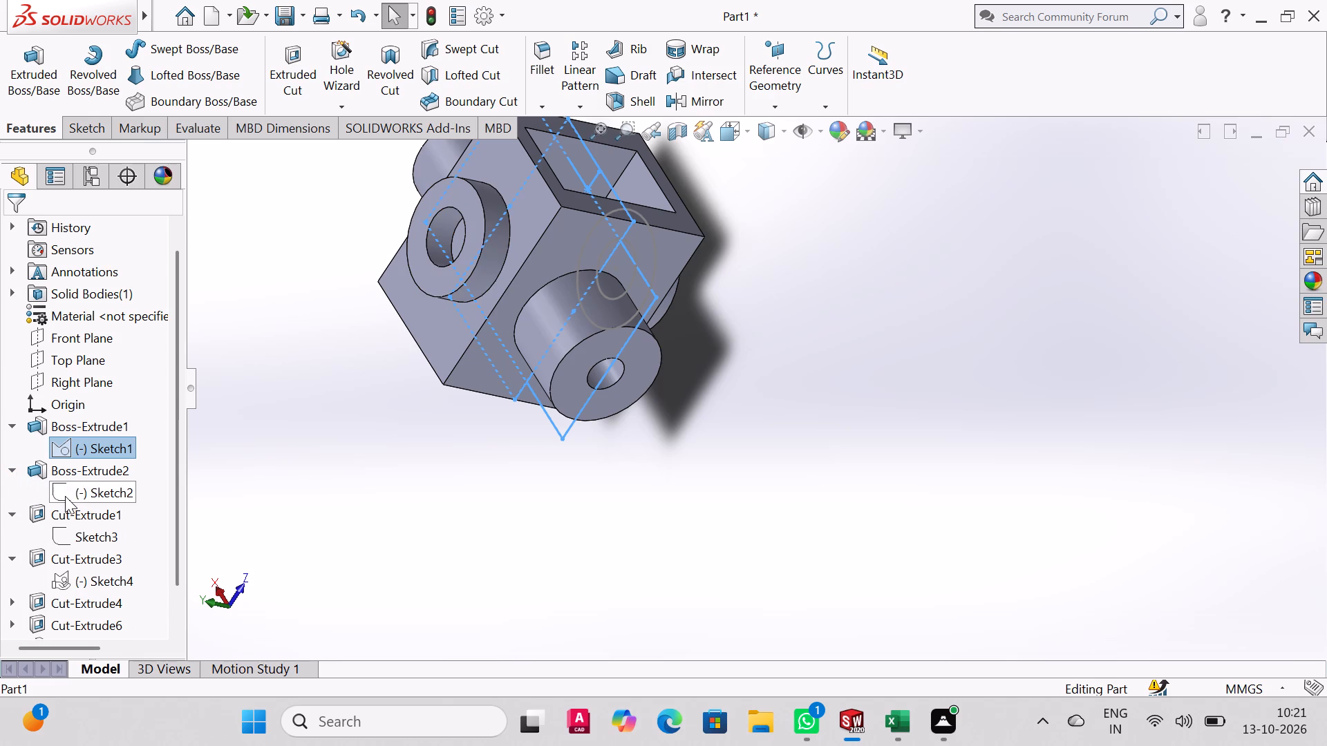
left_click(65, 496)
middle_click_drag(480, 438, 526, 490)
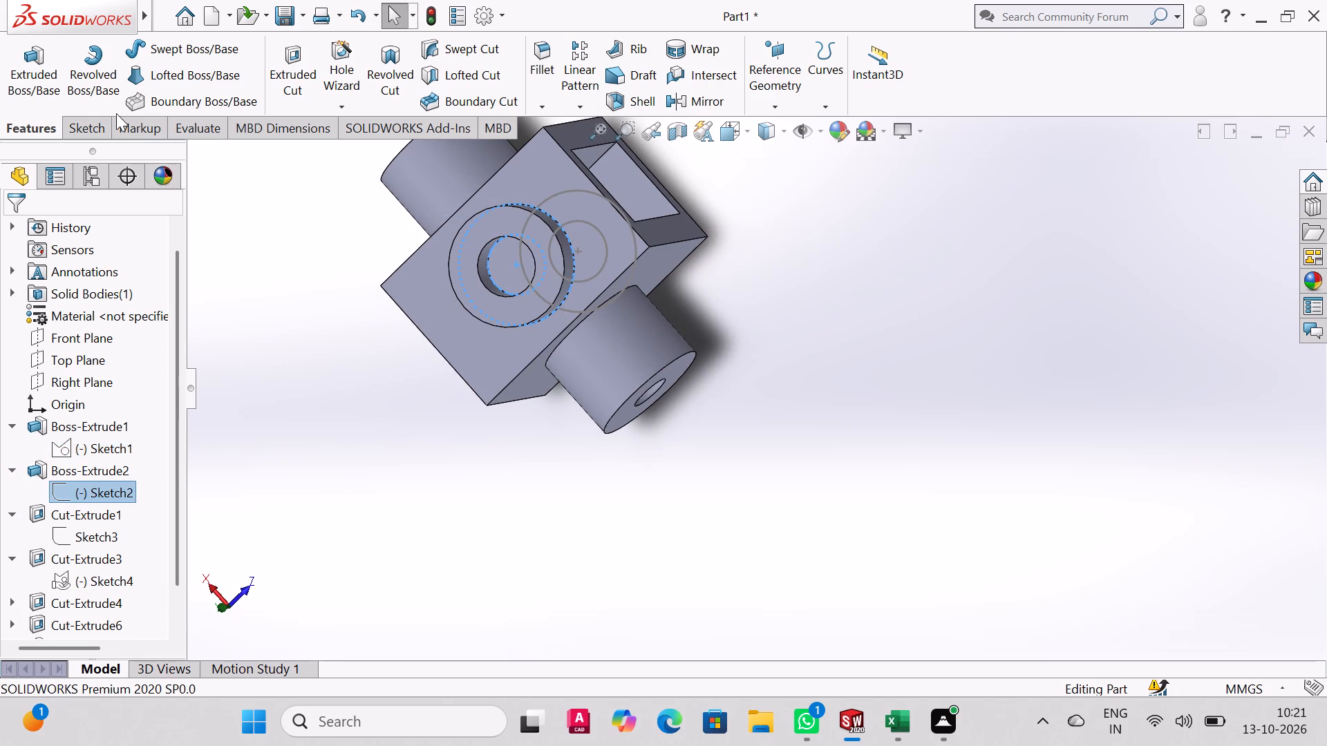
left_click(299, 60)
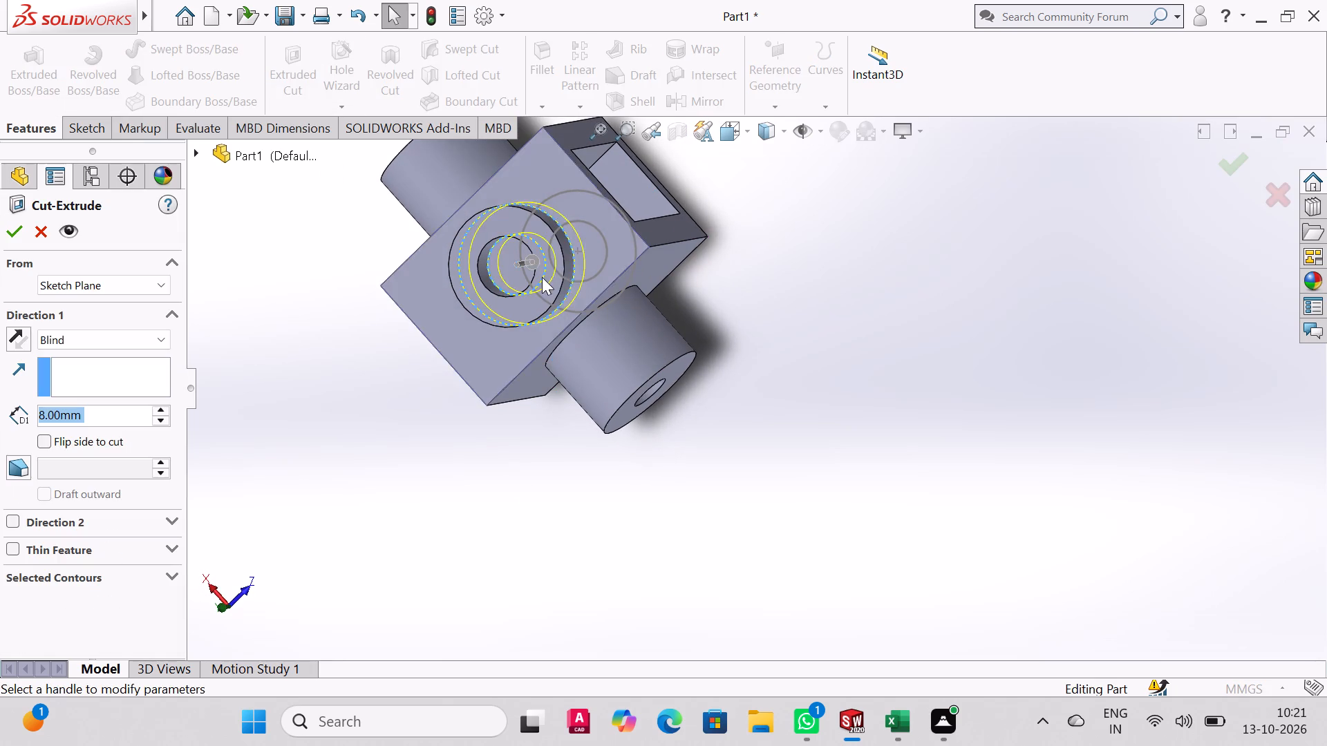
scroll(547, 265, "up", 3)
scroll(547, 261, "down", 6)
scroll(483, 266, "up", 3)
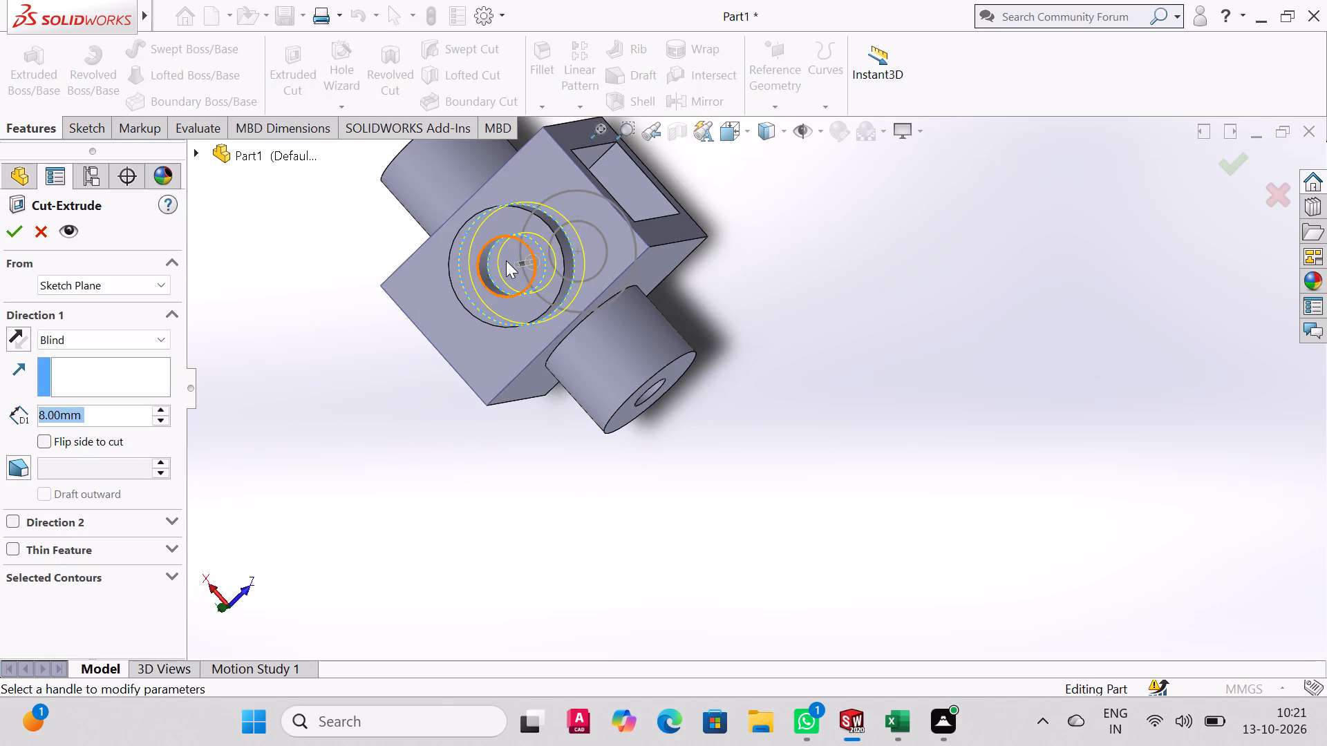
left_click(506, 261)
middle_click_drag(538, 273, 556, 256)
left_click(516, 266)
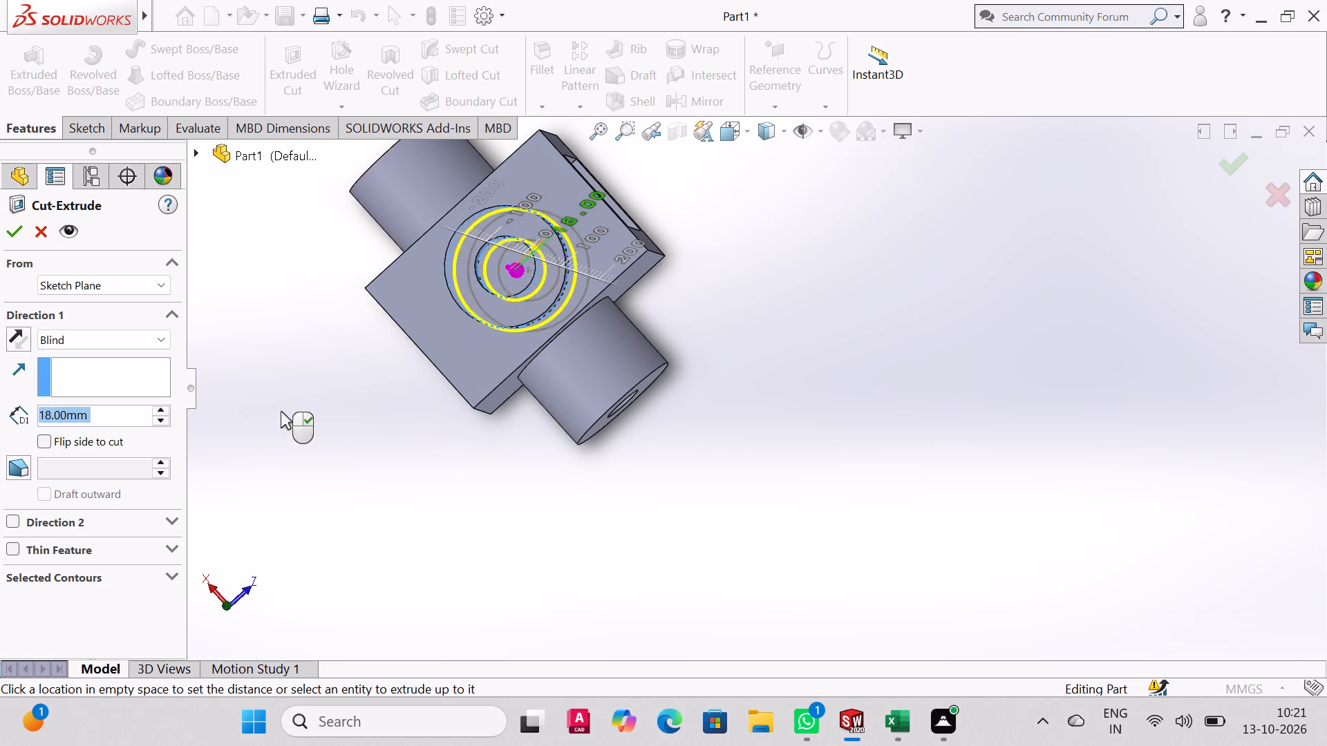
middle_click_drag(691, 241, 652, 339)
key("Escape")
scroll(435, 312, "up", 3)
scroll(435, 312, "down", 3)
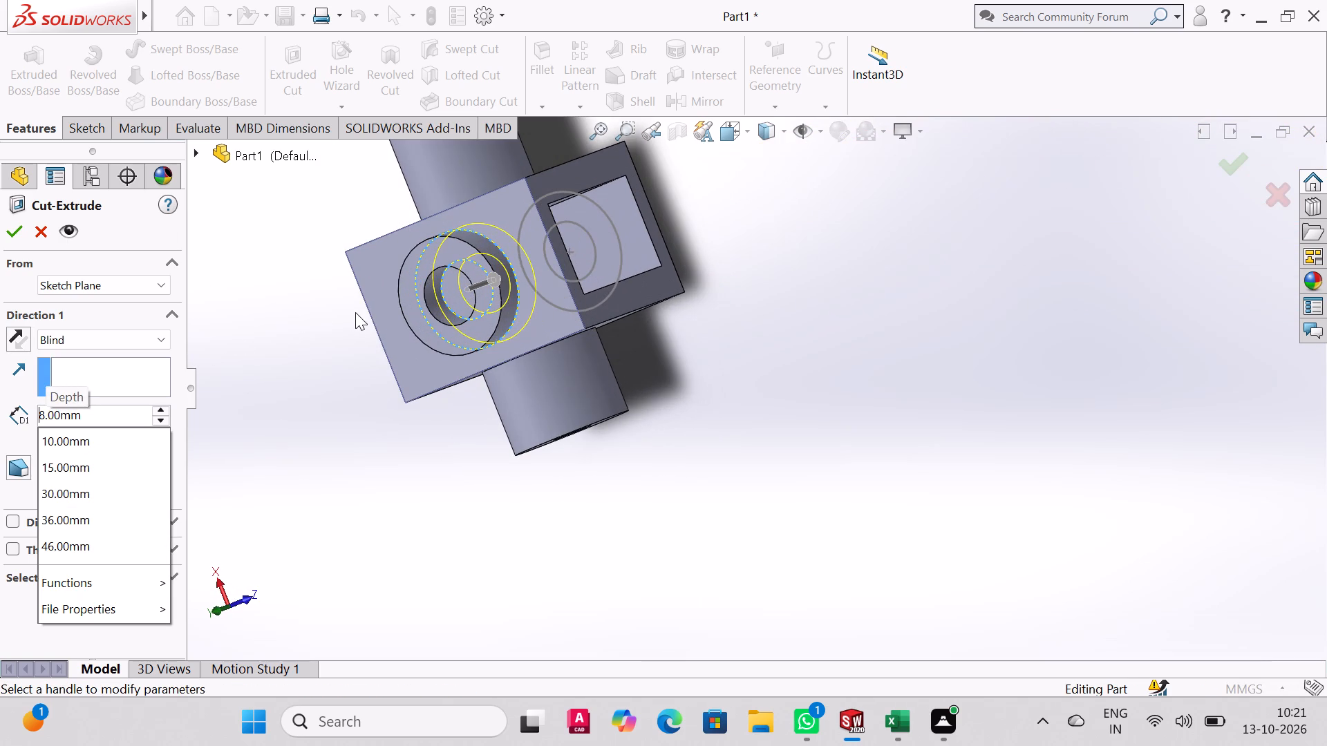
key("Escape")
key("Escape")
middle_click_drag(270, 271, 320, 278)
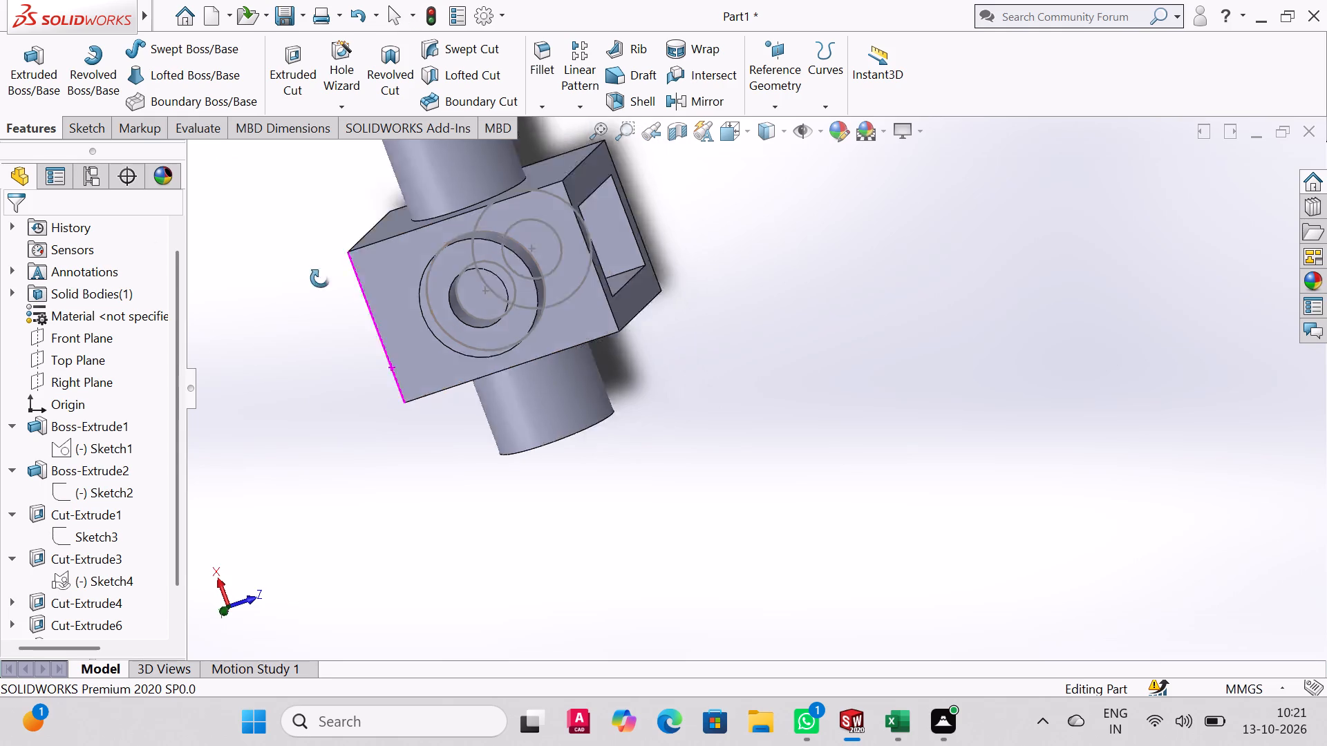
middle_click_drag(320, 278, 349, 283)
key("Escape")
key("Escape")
Rebuild the part and show it in the front view.
key("ctrl+q")
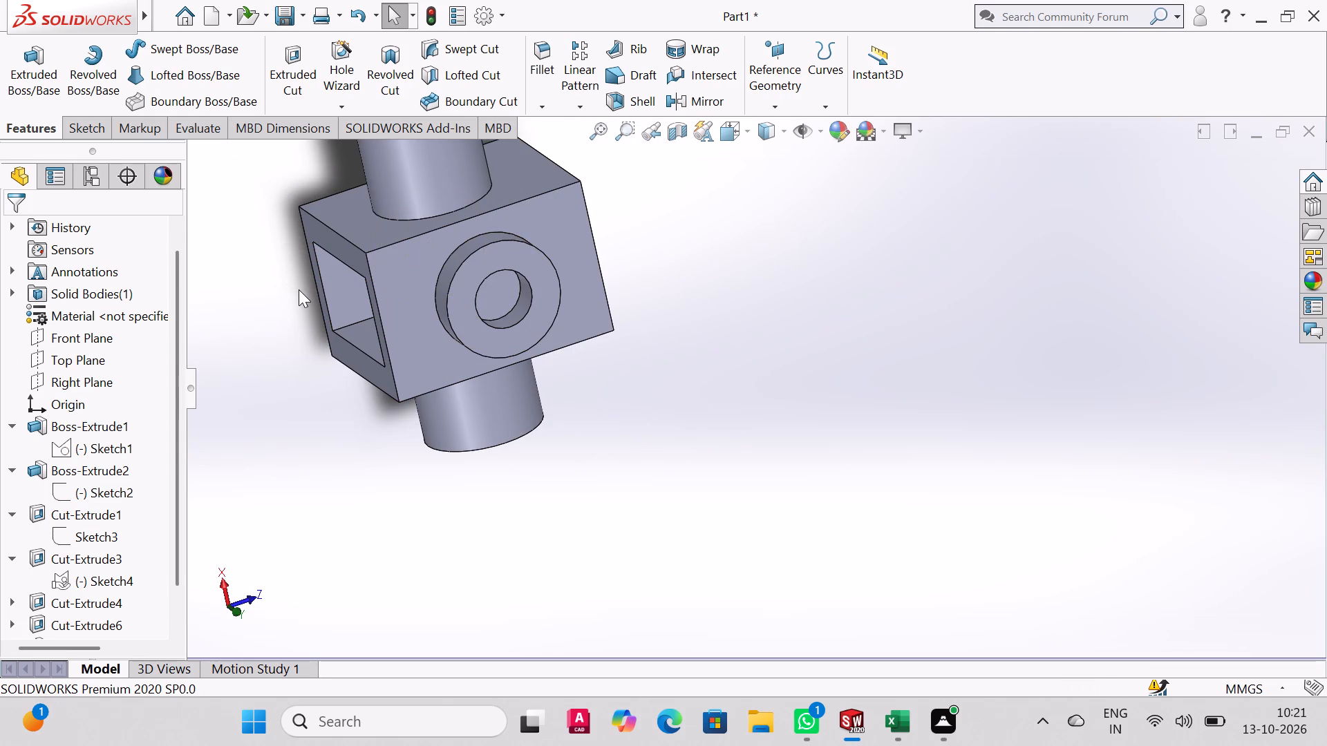
key("ctrl+1")
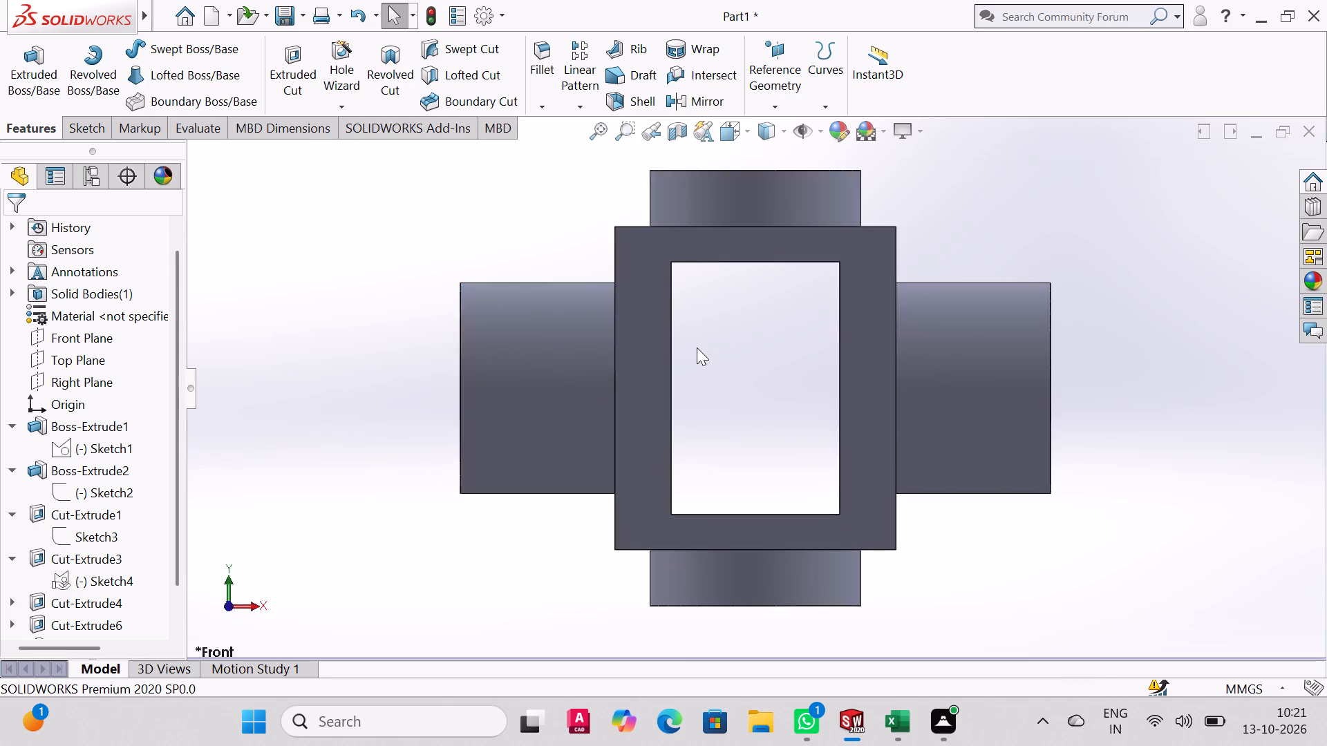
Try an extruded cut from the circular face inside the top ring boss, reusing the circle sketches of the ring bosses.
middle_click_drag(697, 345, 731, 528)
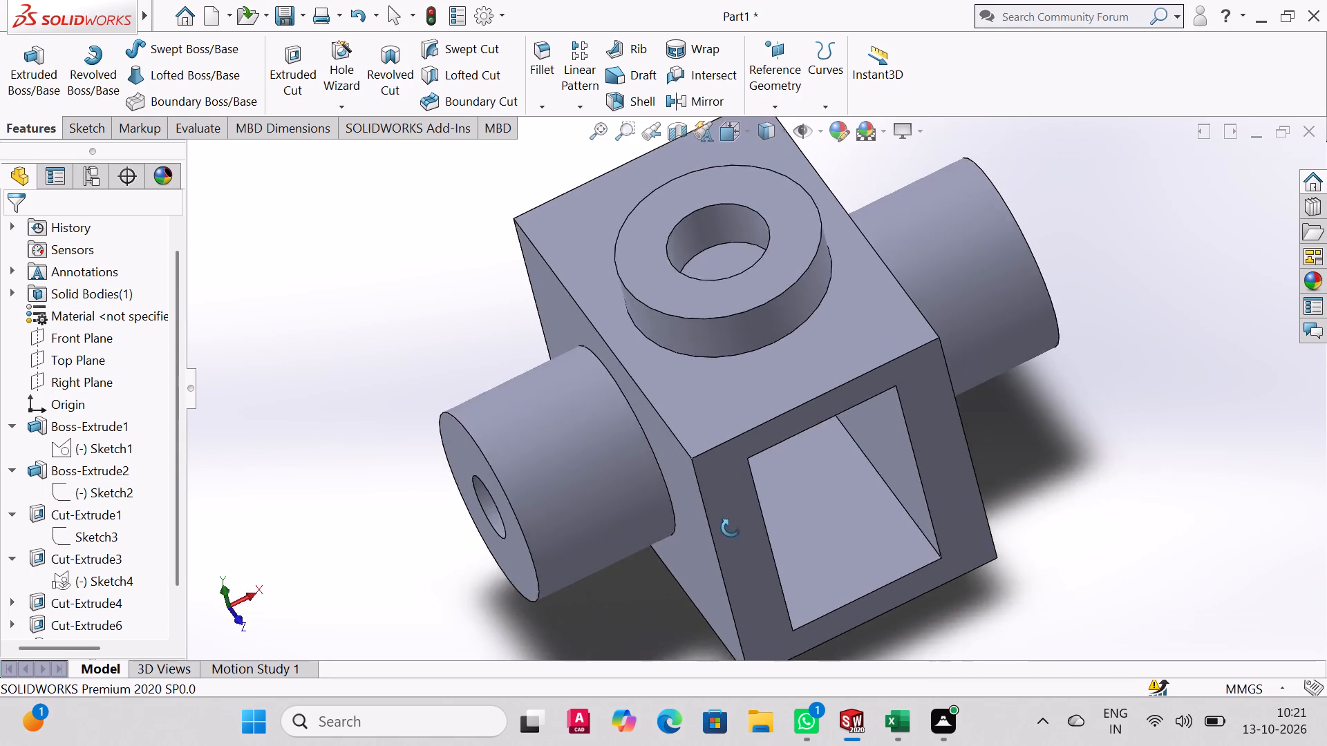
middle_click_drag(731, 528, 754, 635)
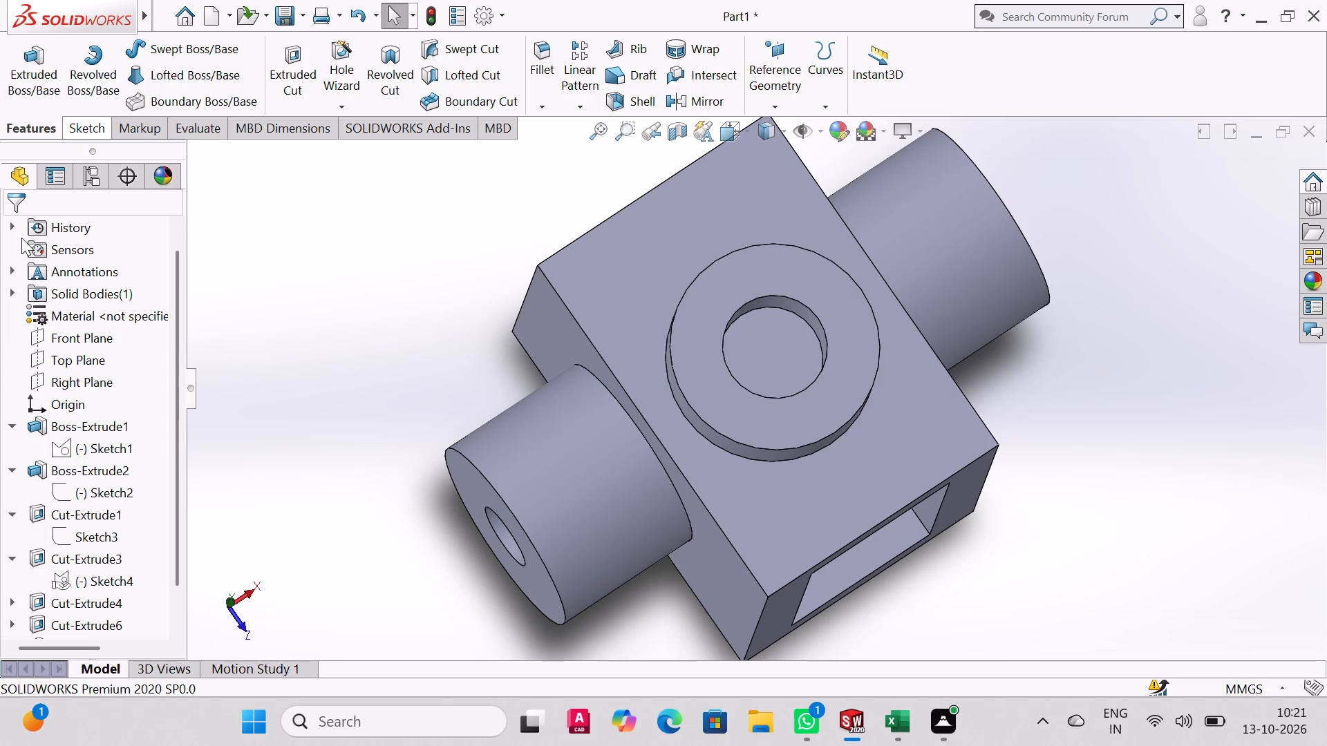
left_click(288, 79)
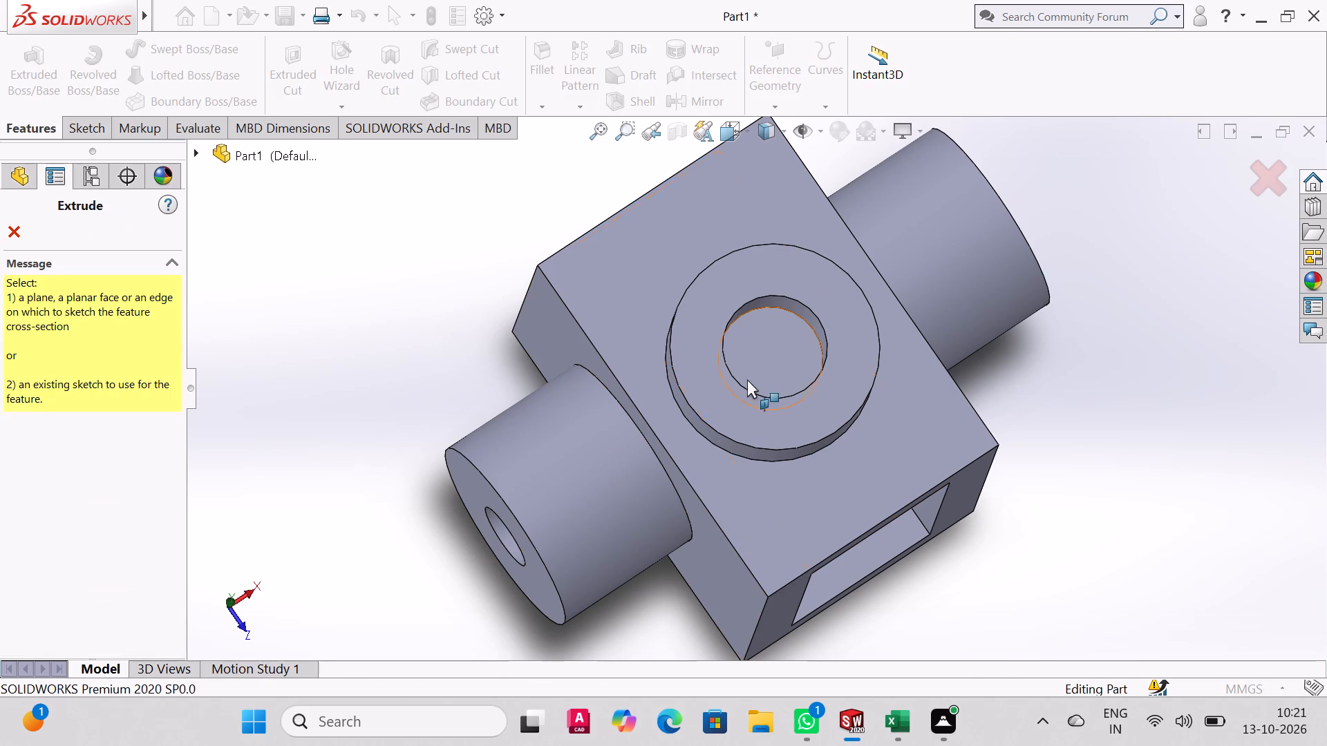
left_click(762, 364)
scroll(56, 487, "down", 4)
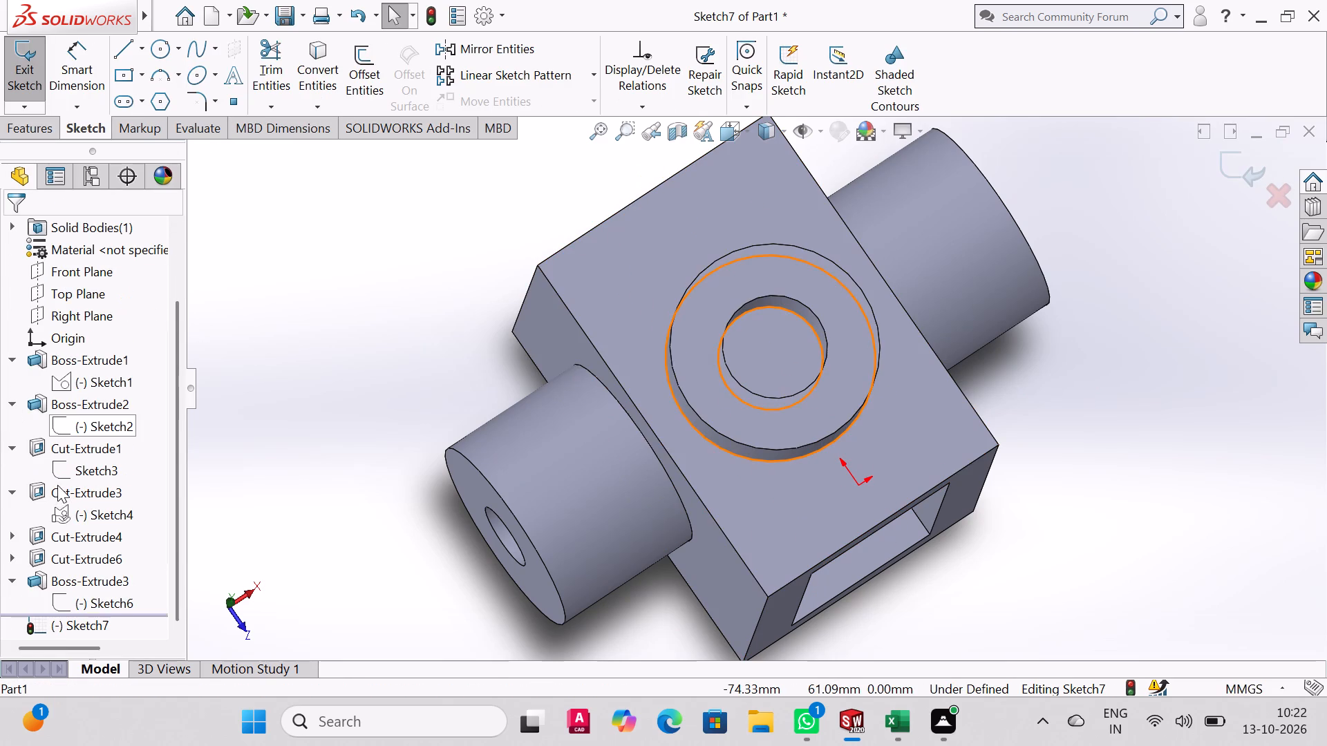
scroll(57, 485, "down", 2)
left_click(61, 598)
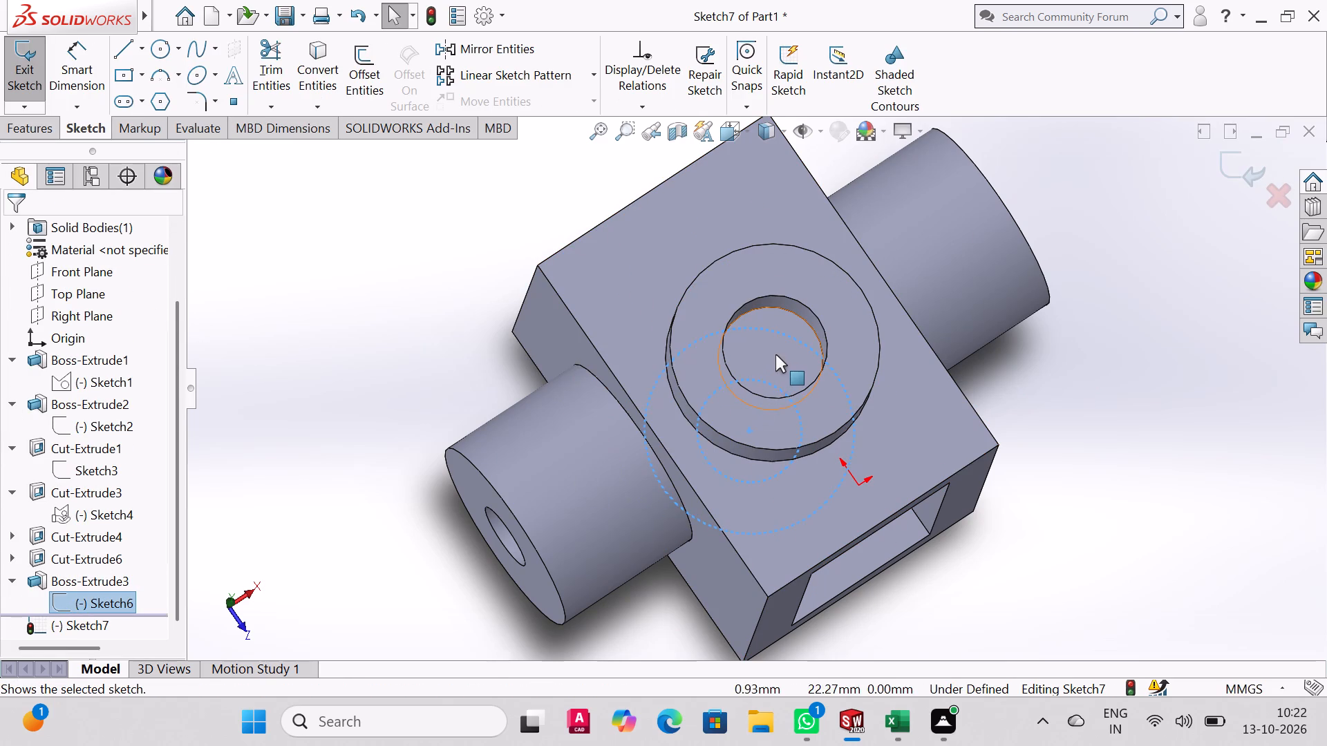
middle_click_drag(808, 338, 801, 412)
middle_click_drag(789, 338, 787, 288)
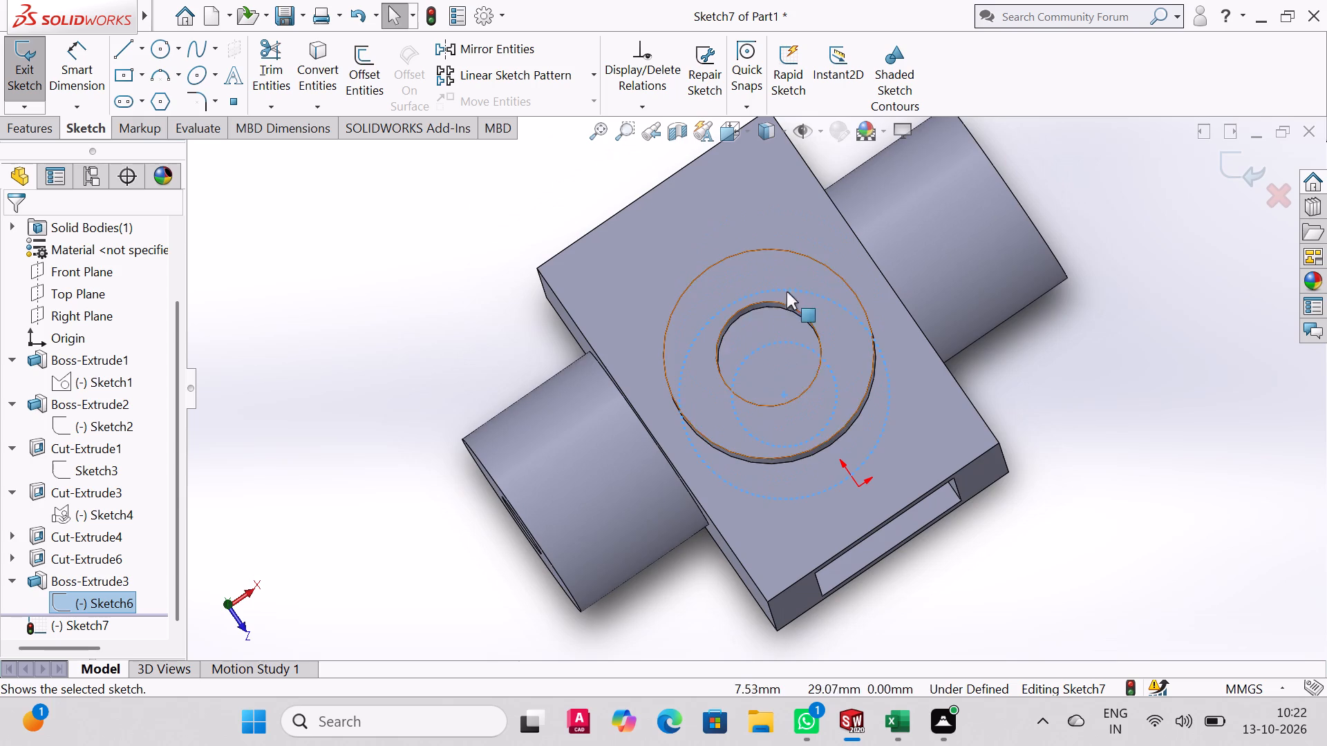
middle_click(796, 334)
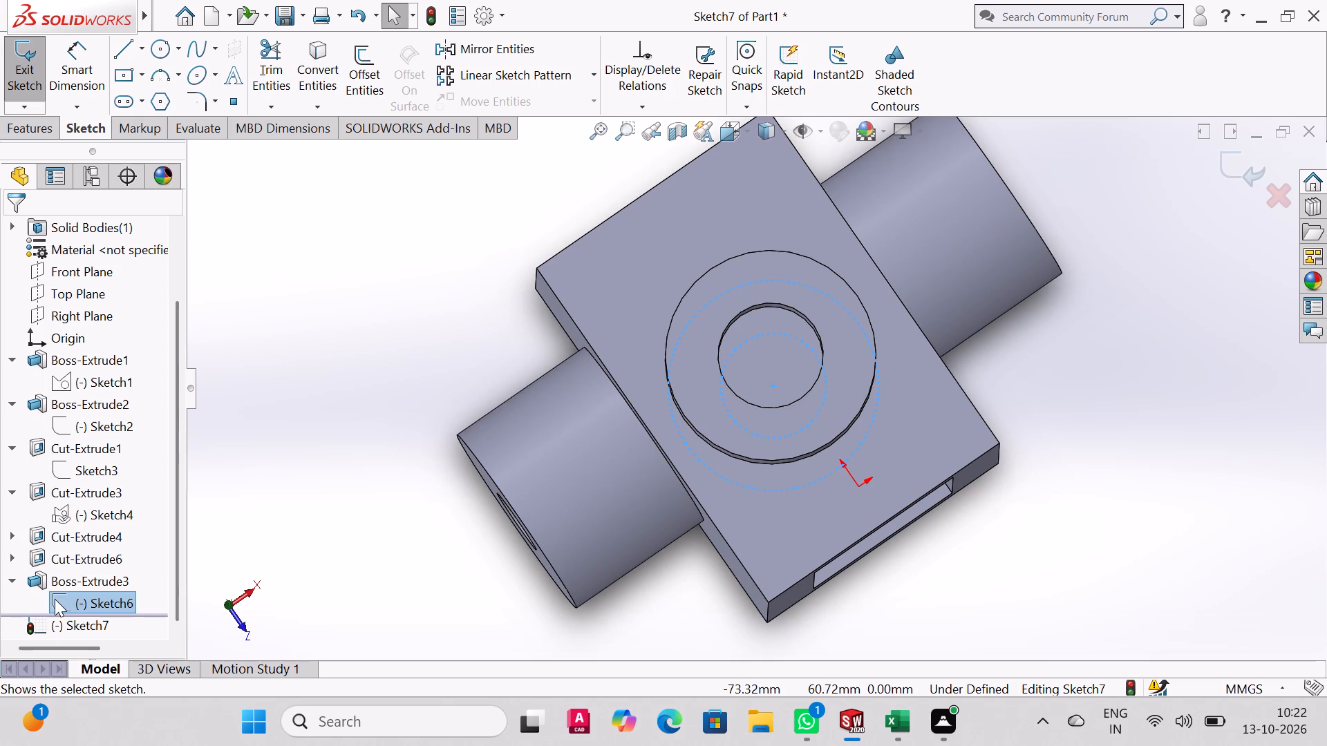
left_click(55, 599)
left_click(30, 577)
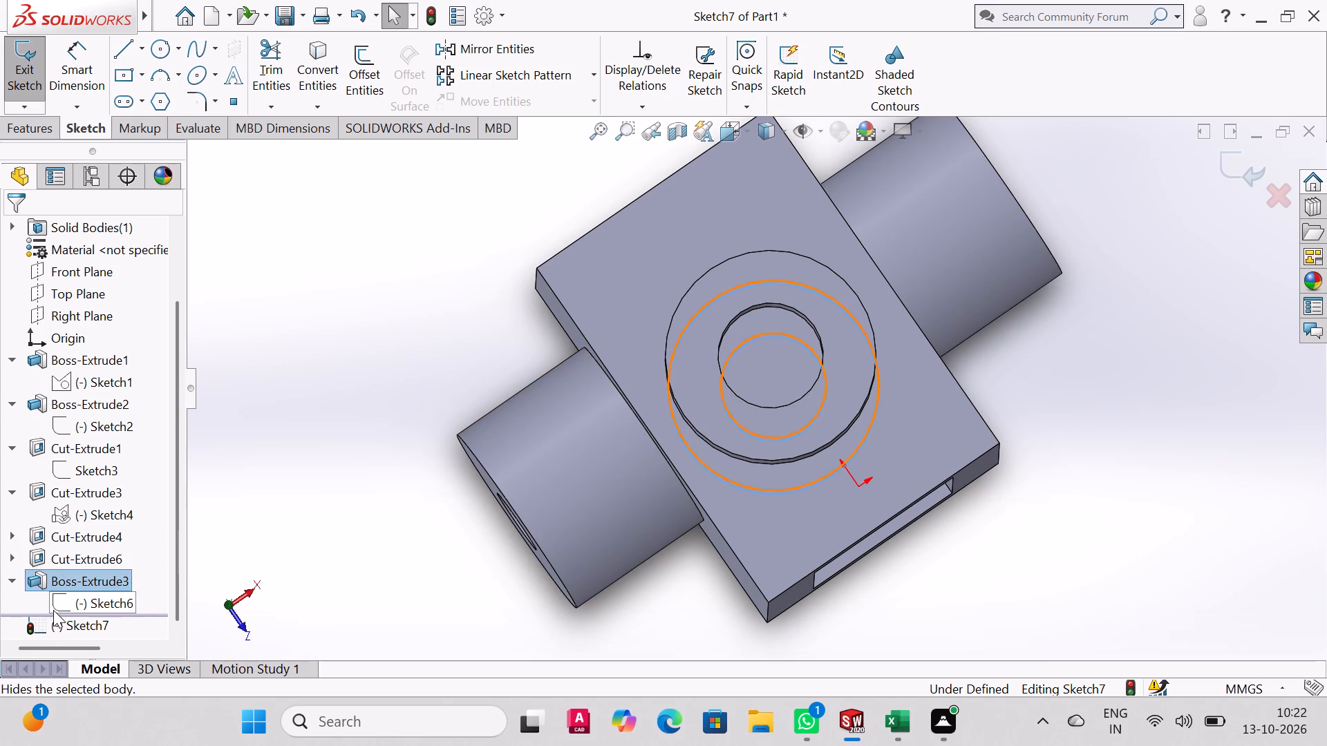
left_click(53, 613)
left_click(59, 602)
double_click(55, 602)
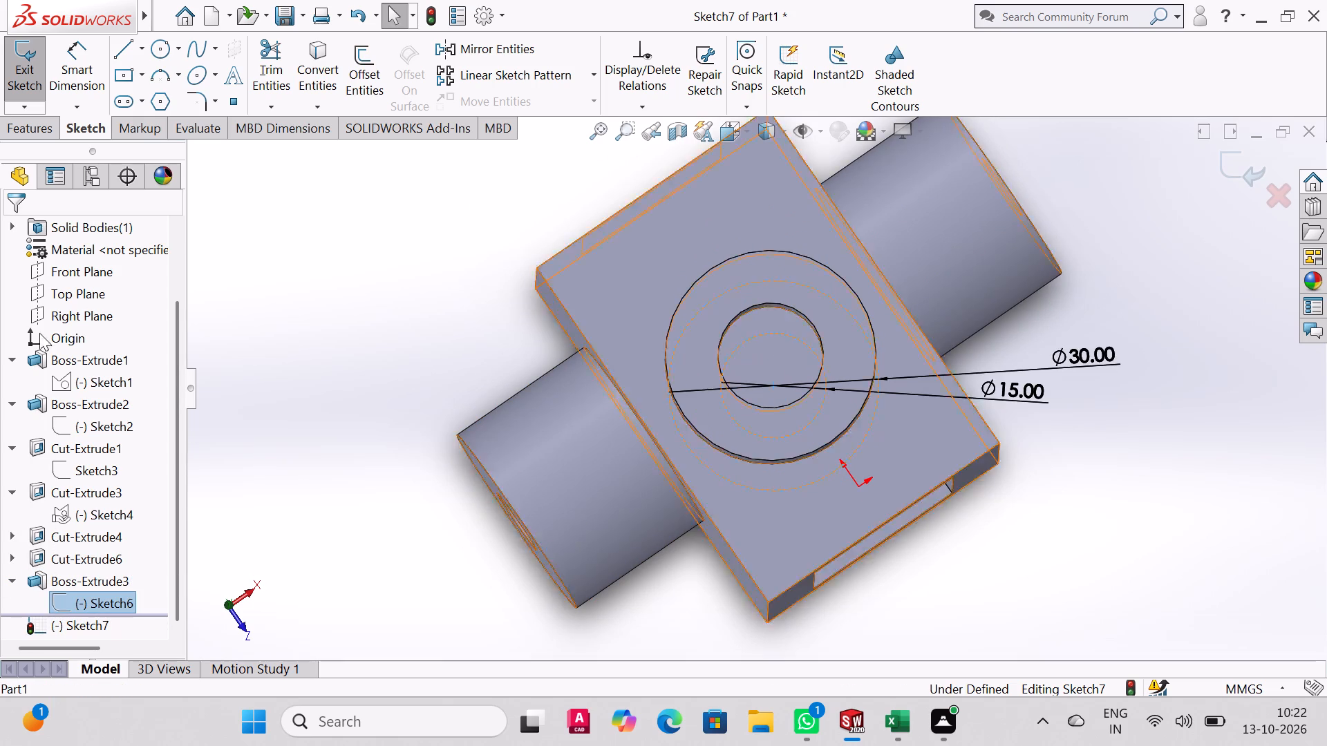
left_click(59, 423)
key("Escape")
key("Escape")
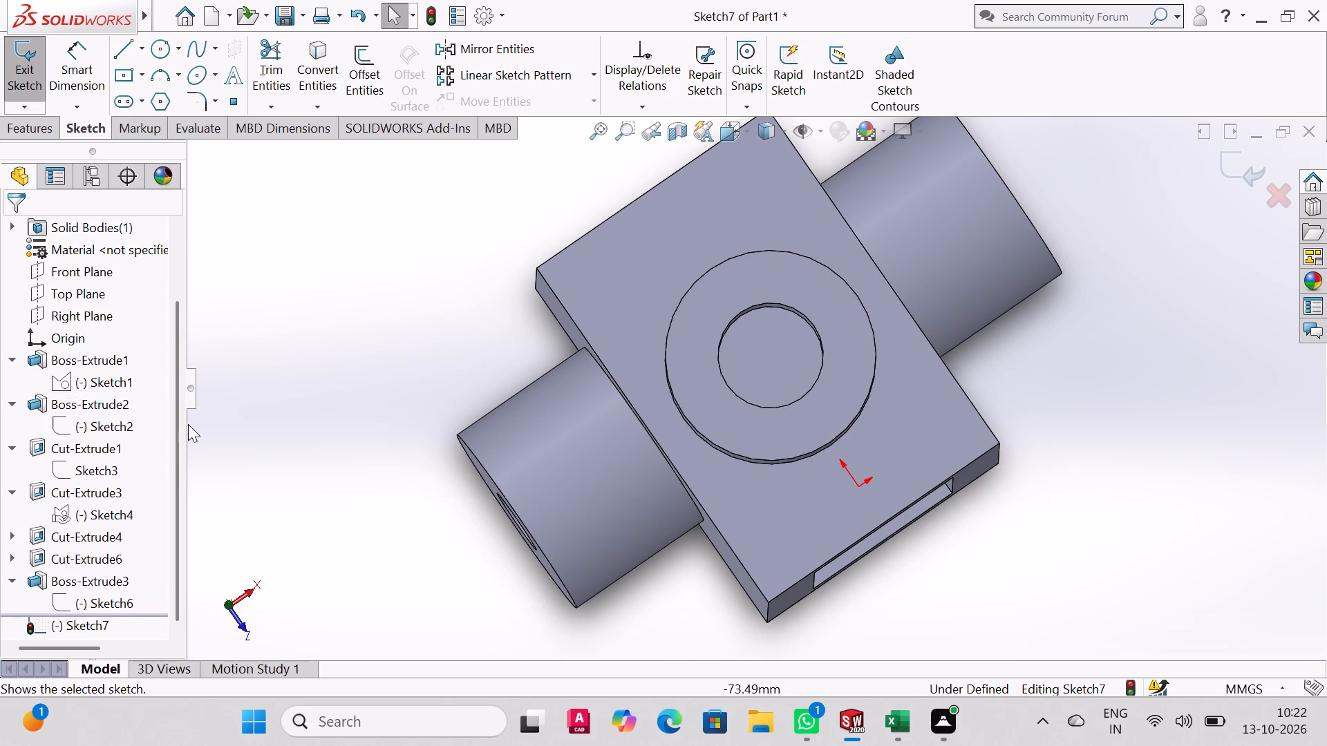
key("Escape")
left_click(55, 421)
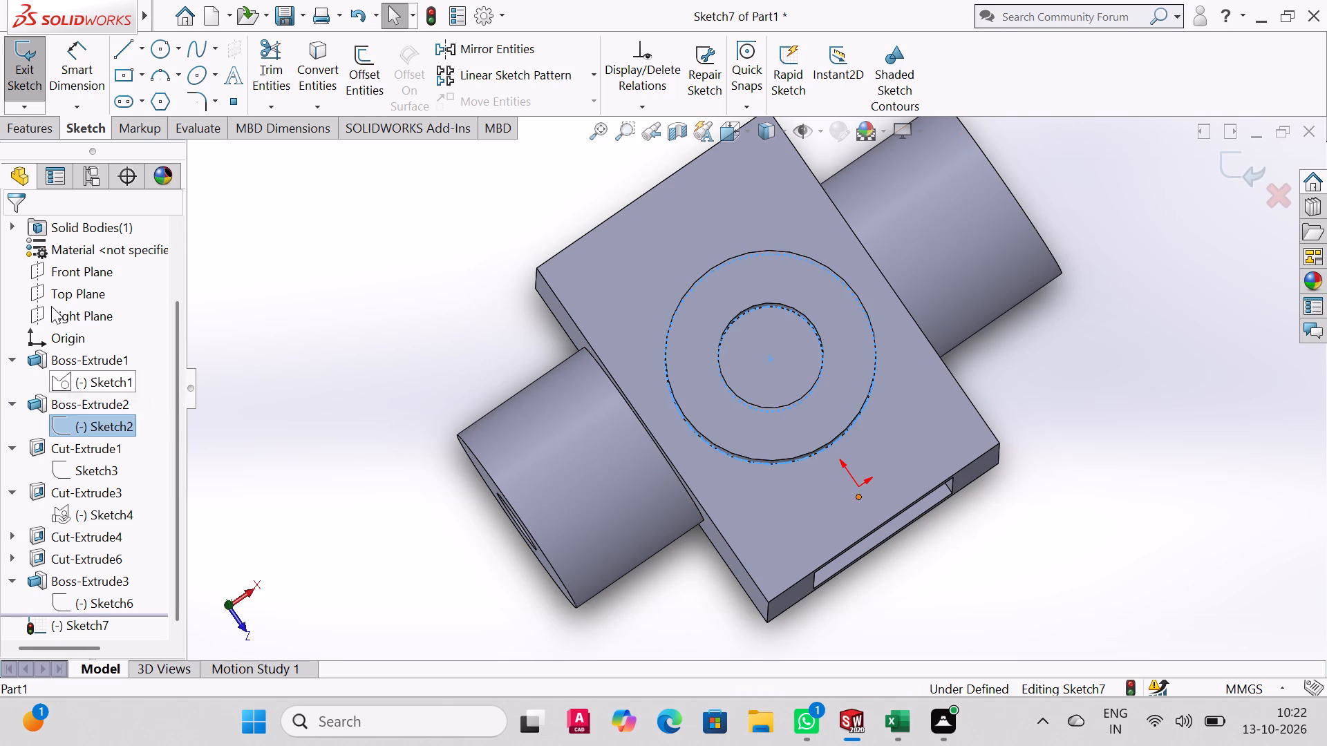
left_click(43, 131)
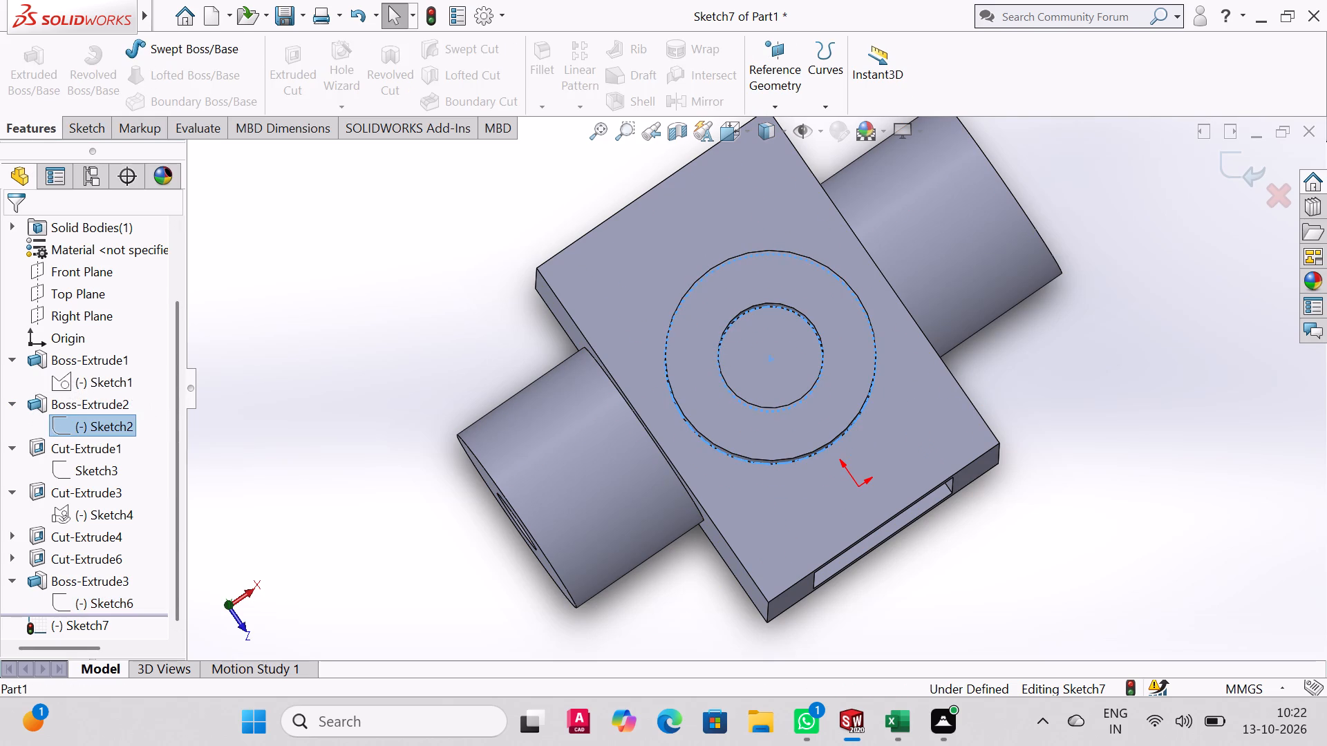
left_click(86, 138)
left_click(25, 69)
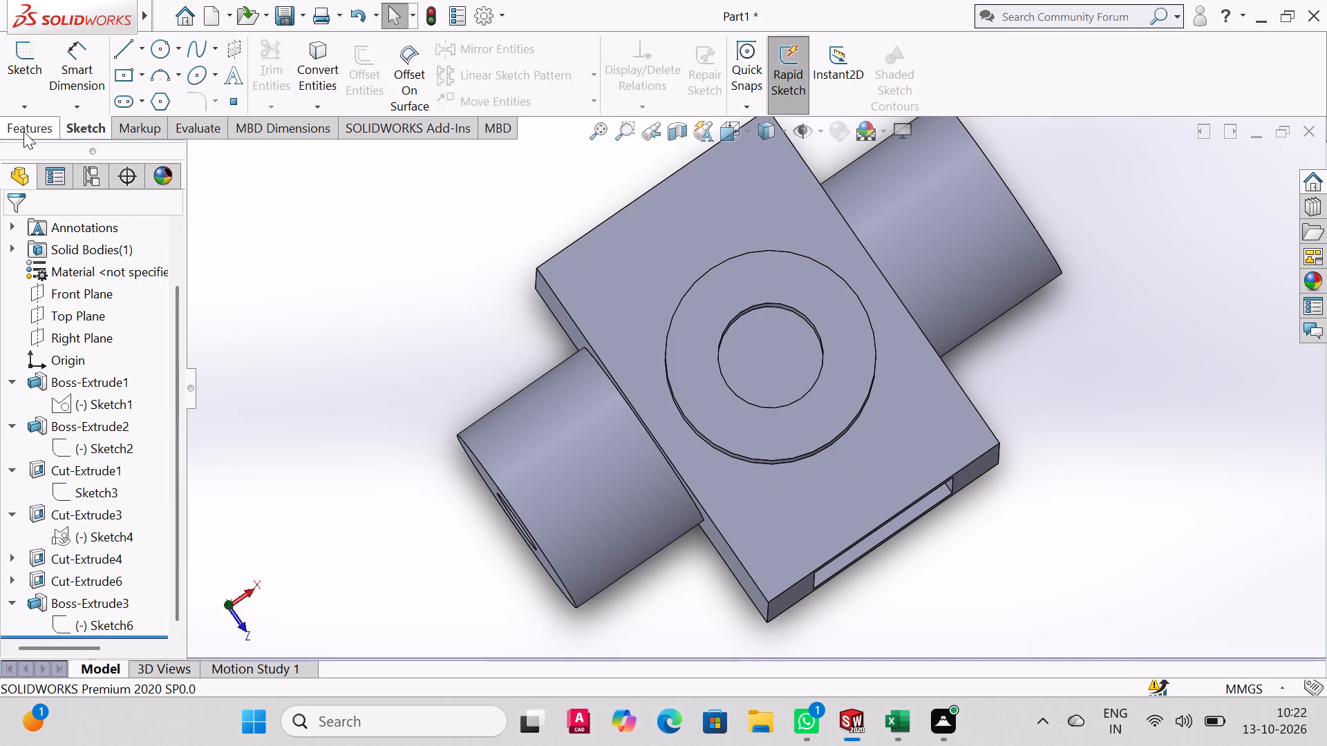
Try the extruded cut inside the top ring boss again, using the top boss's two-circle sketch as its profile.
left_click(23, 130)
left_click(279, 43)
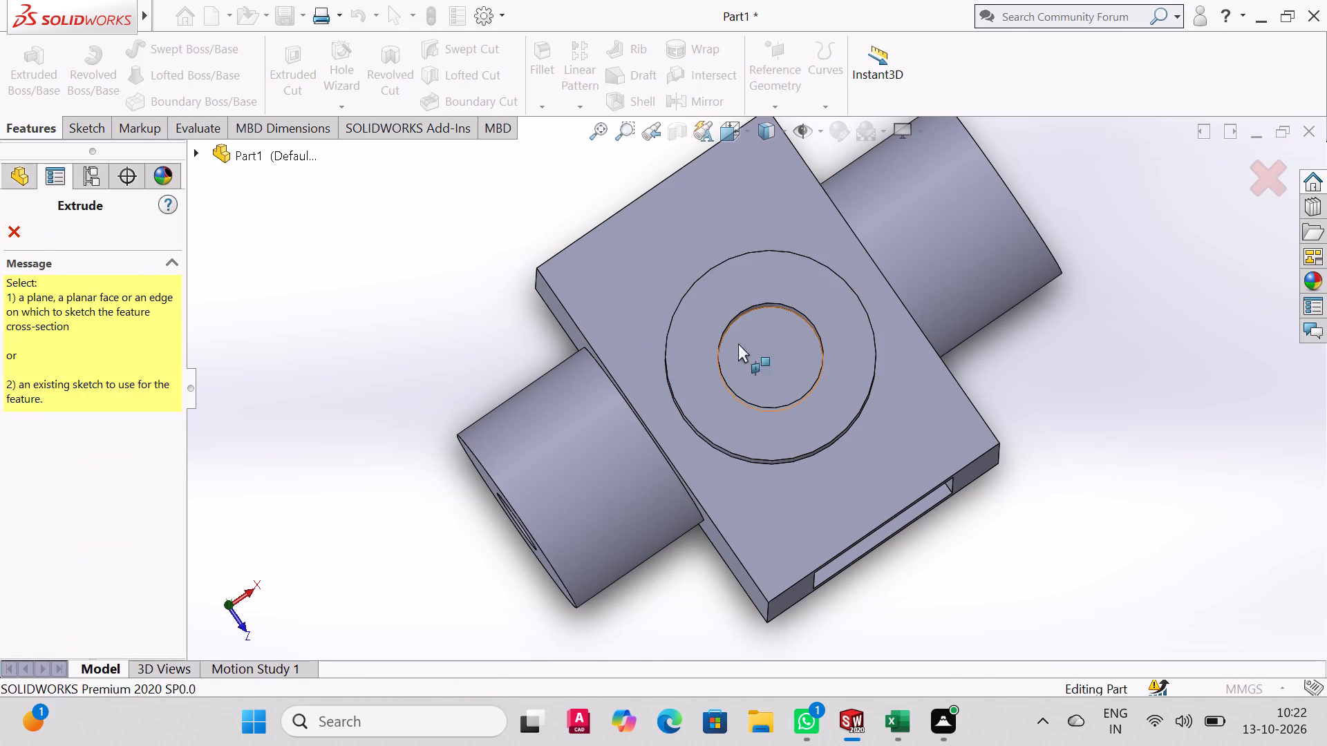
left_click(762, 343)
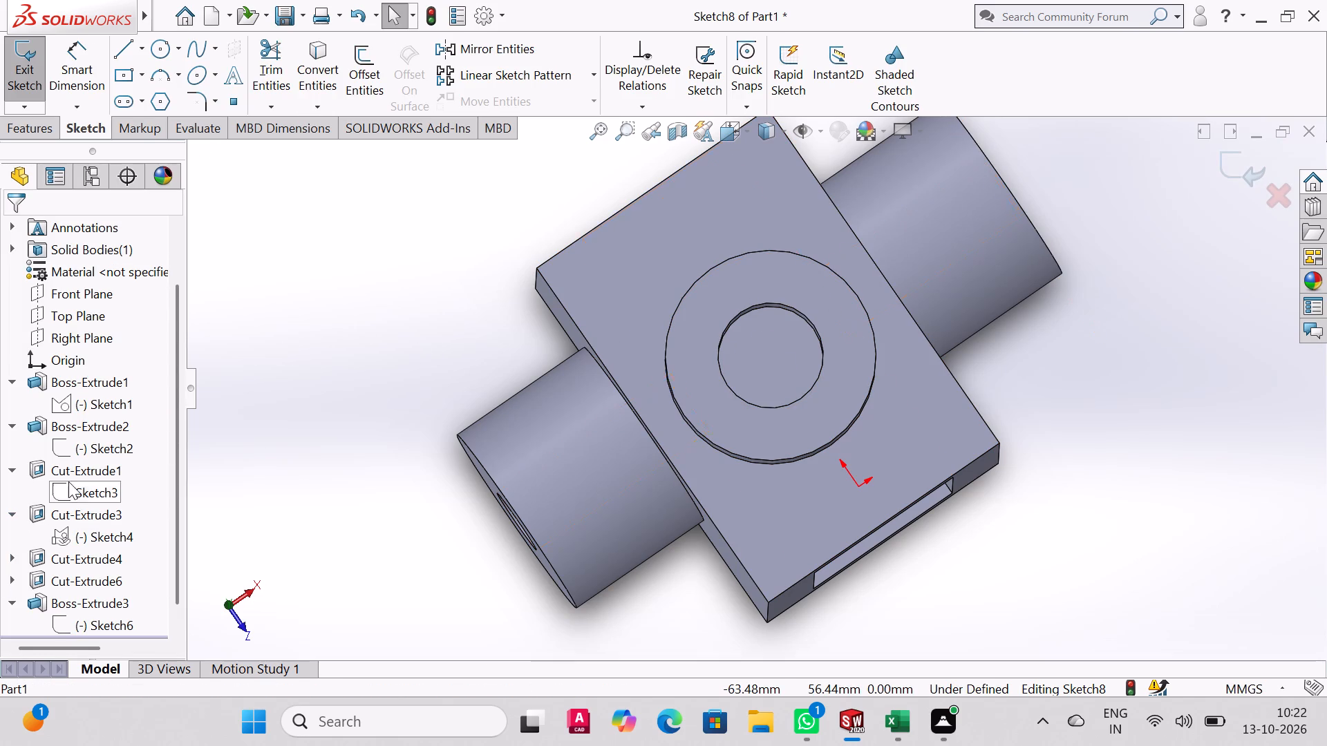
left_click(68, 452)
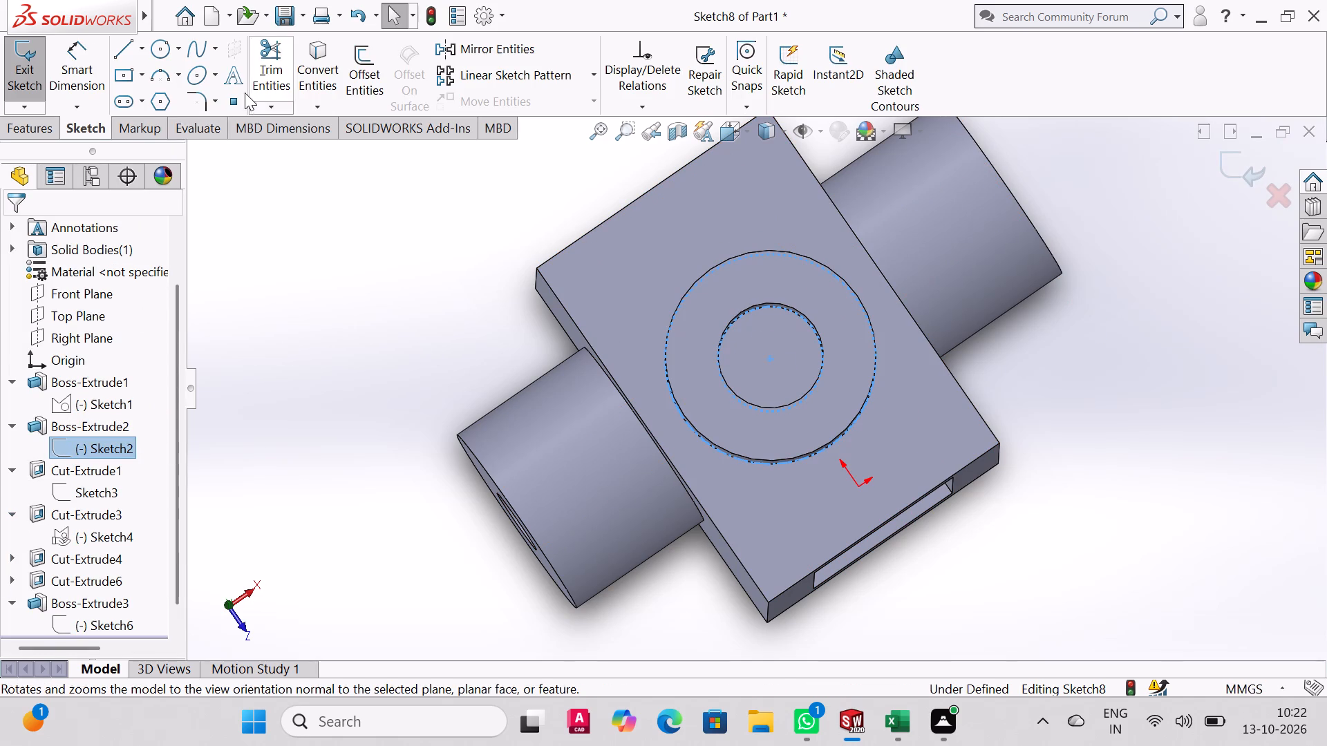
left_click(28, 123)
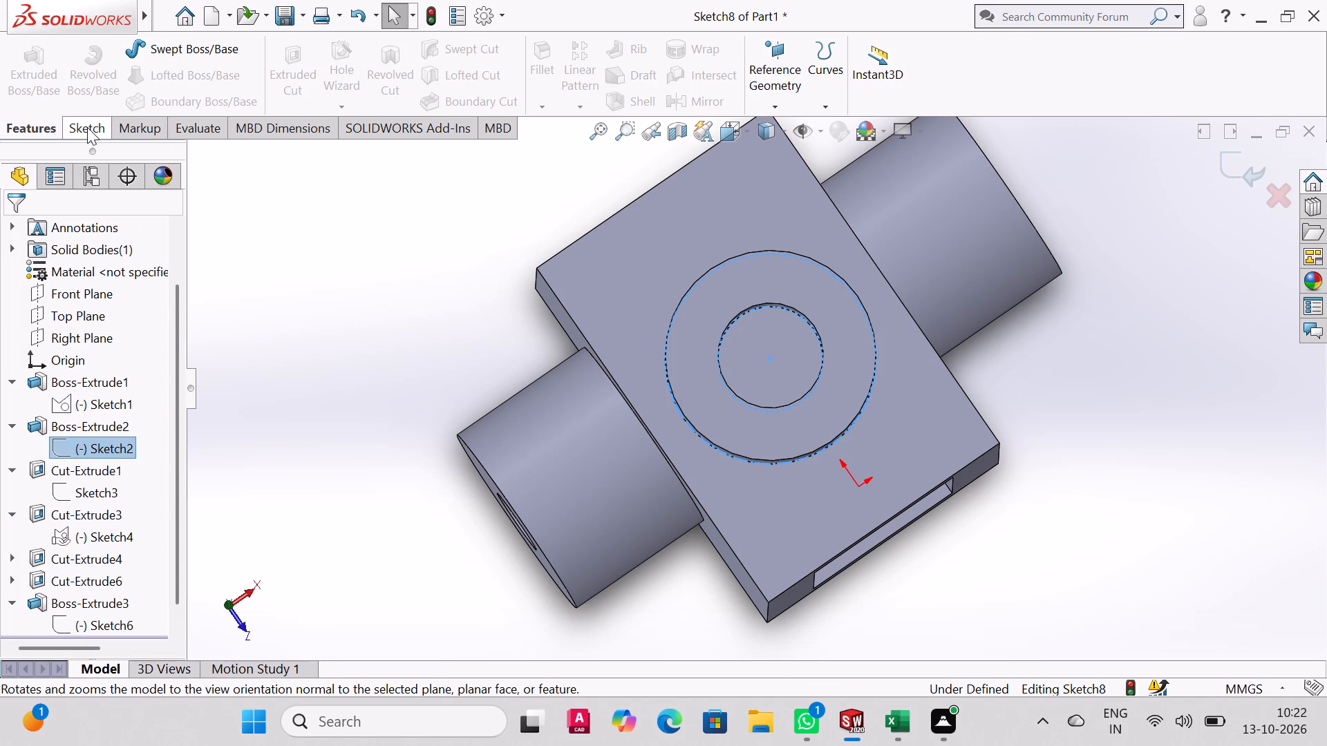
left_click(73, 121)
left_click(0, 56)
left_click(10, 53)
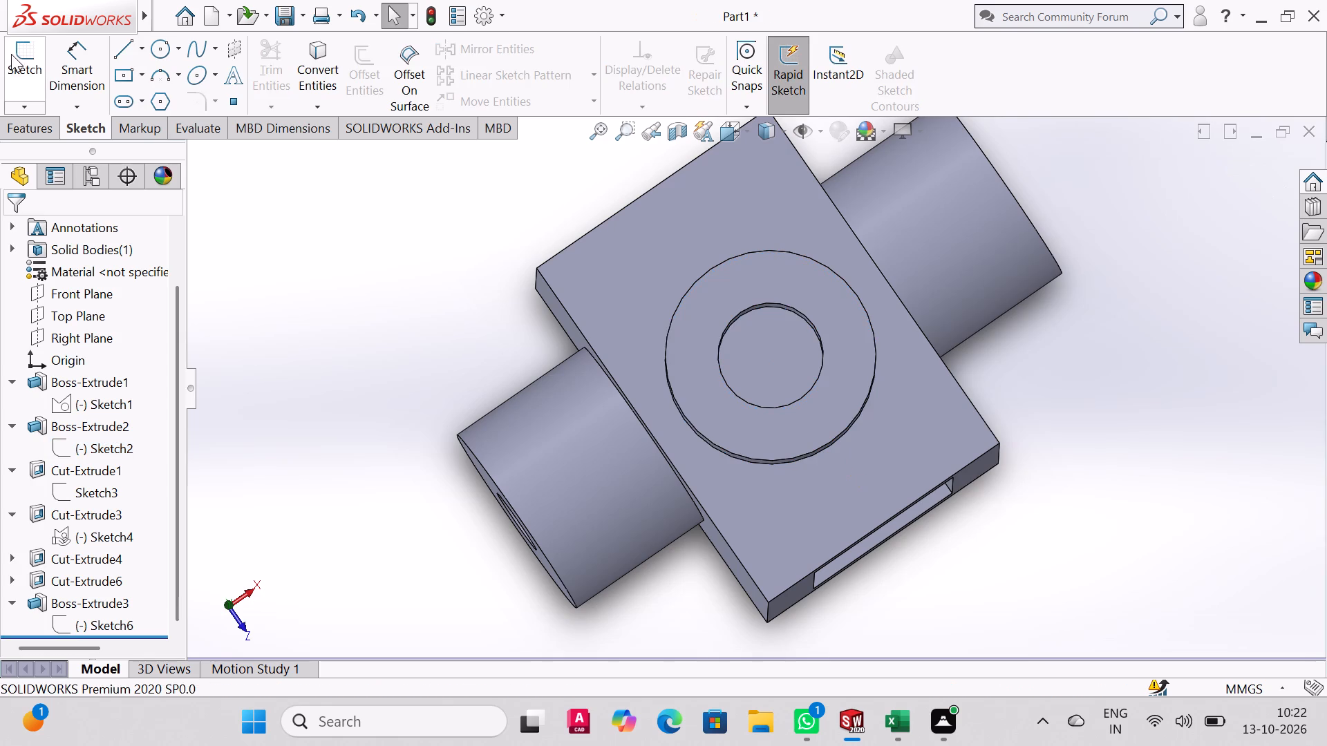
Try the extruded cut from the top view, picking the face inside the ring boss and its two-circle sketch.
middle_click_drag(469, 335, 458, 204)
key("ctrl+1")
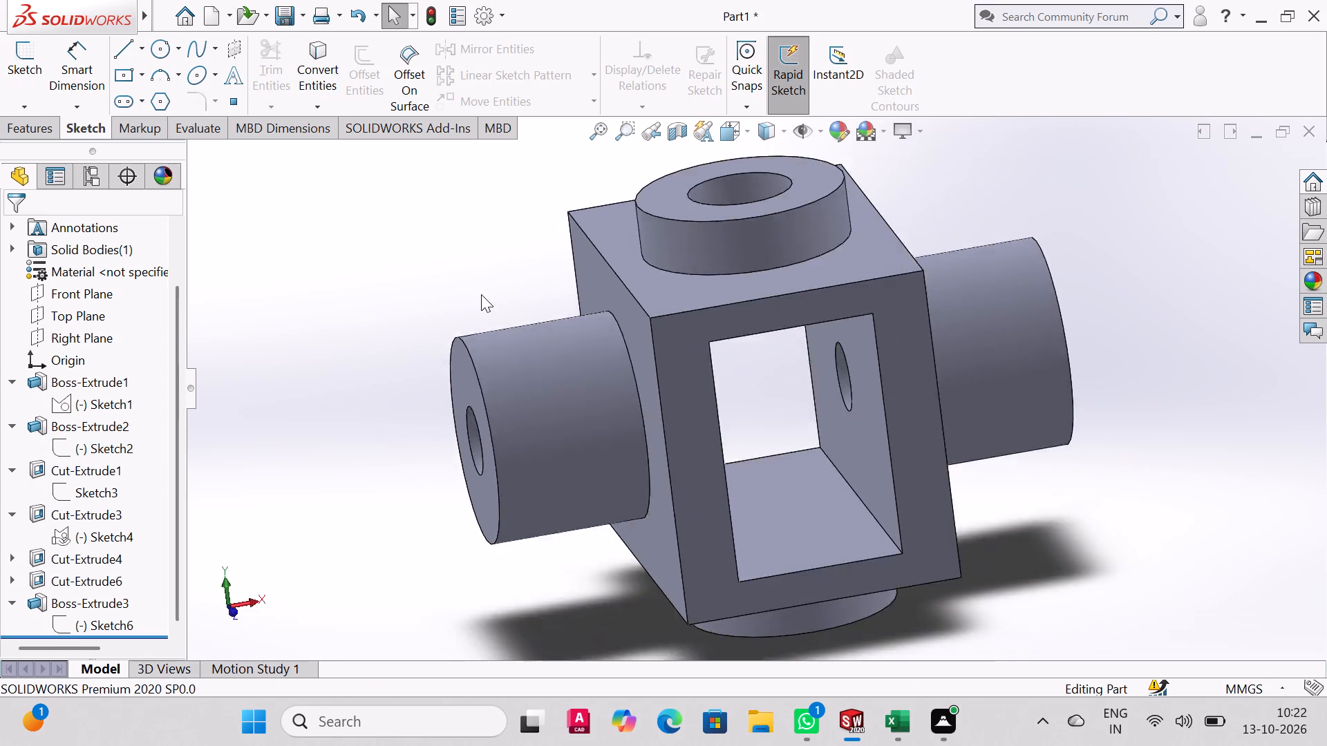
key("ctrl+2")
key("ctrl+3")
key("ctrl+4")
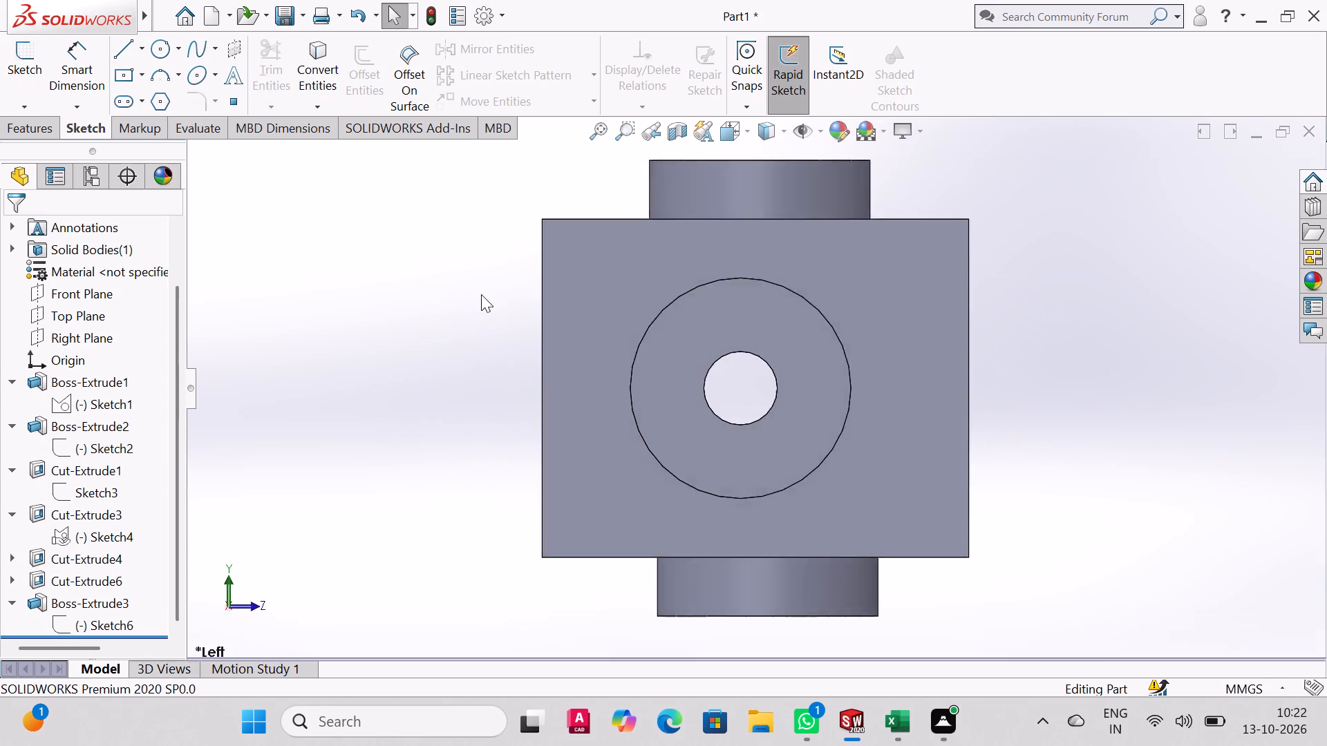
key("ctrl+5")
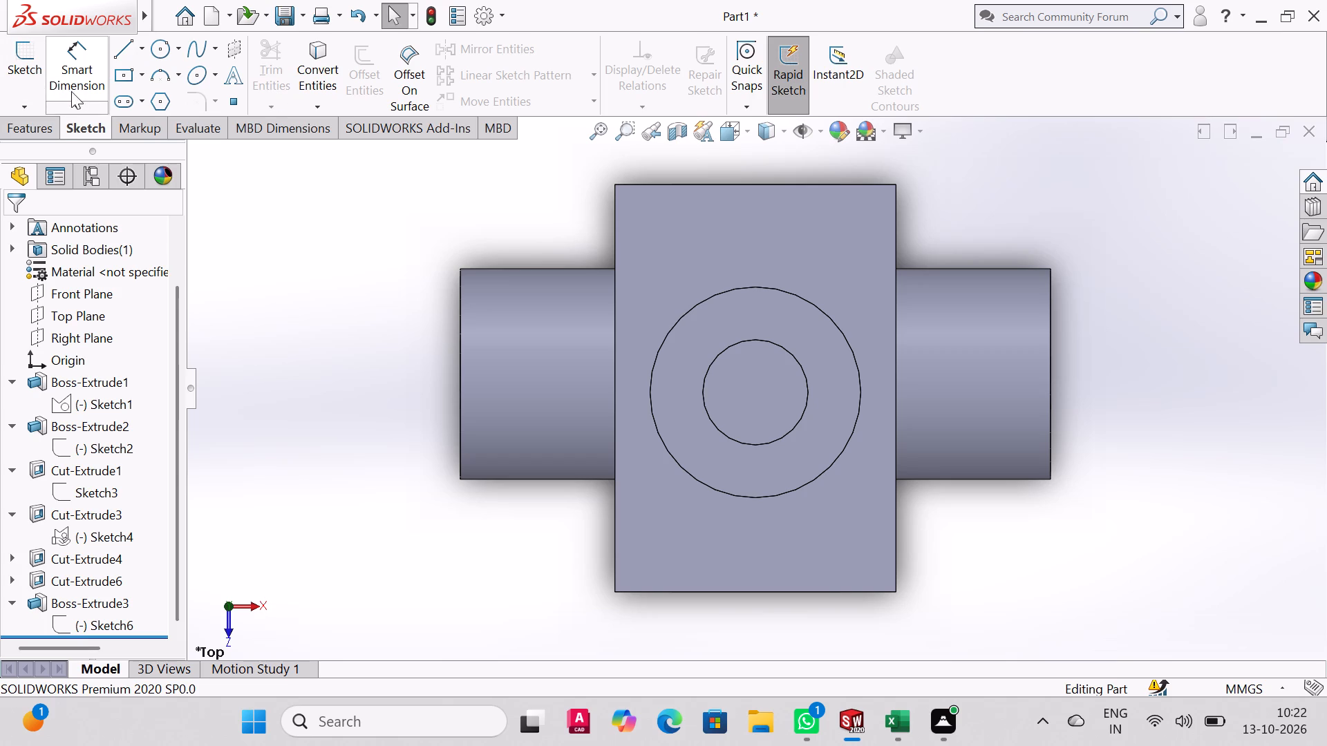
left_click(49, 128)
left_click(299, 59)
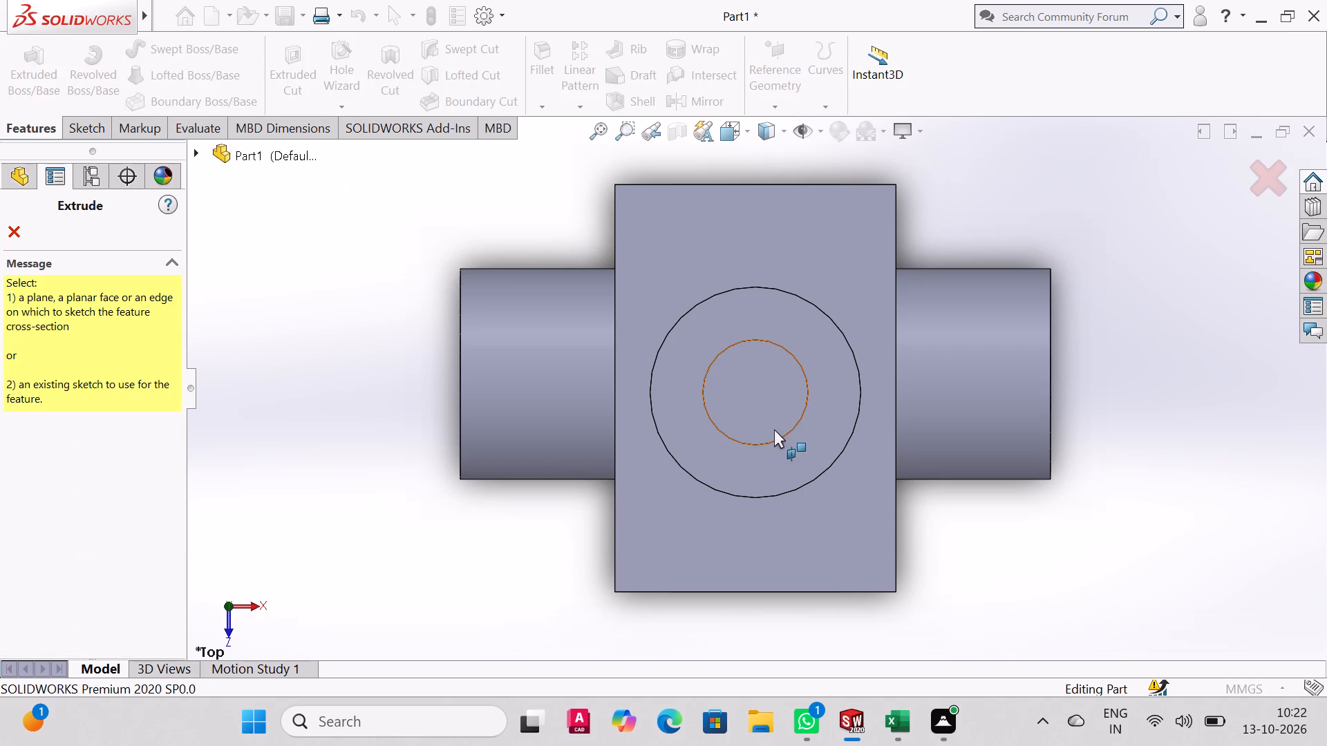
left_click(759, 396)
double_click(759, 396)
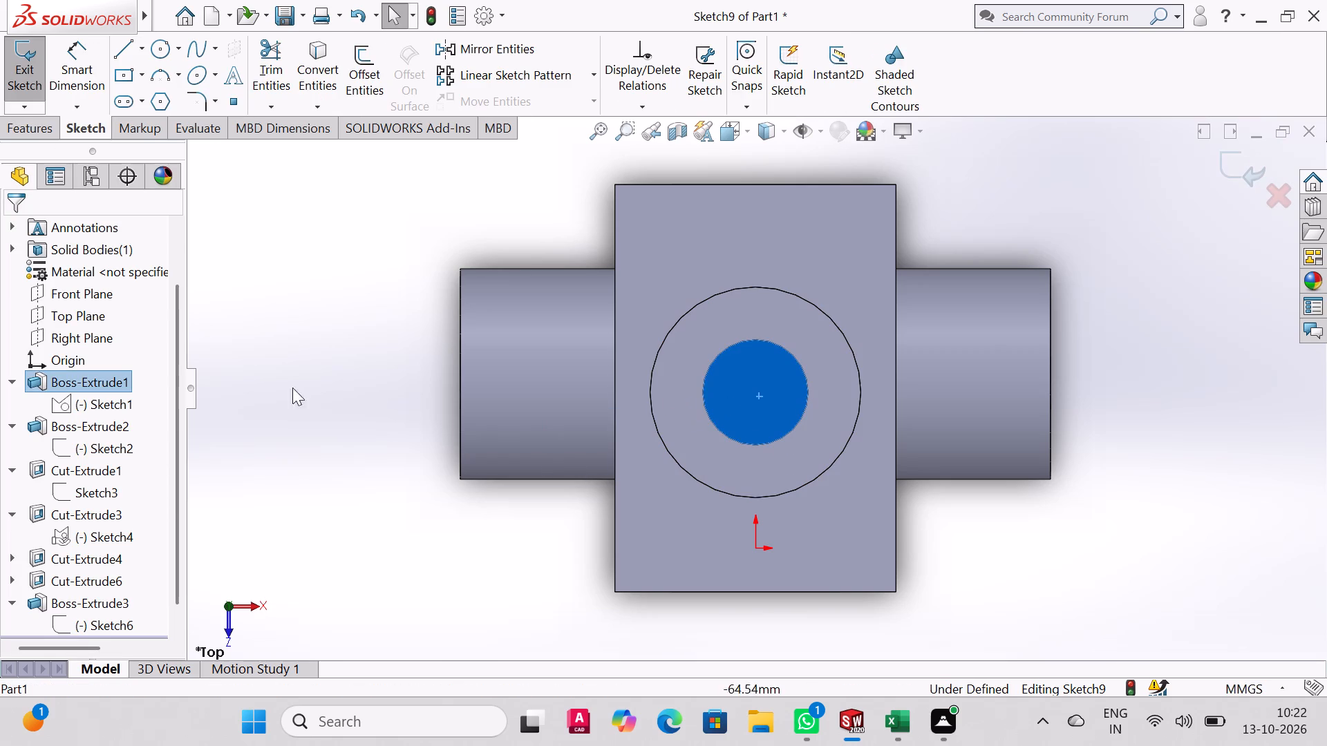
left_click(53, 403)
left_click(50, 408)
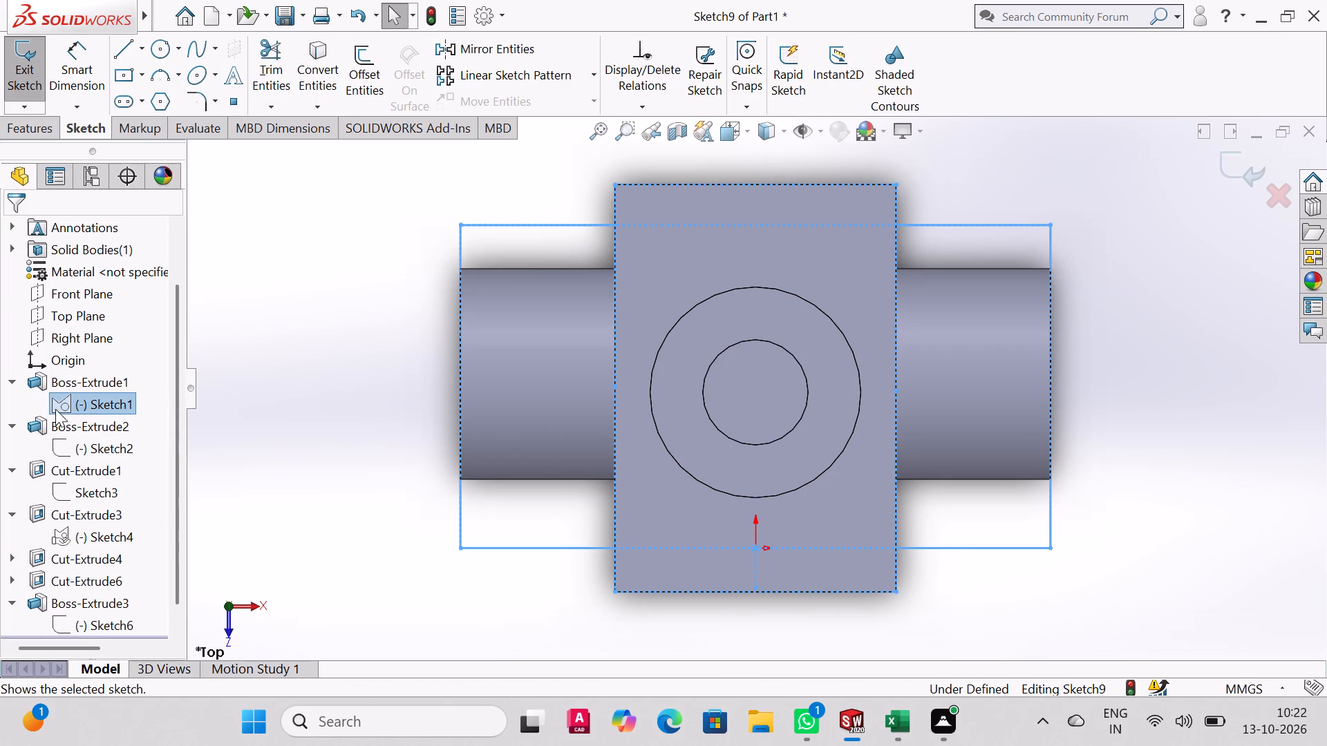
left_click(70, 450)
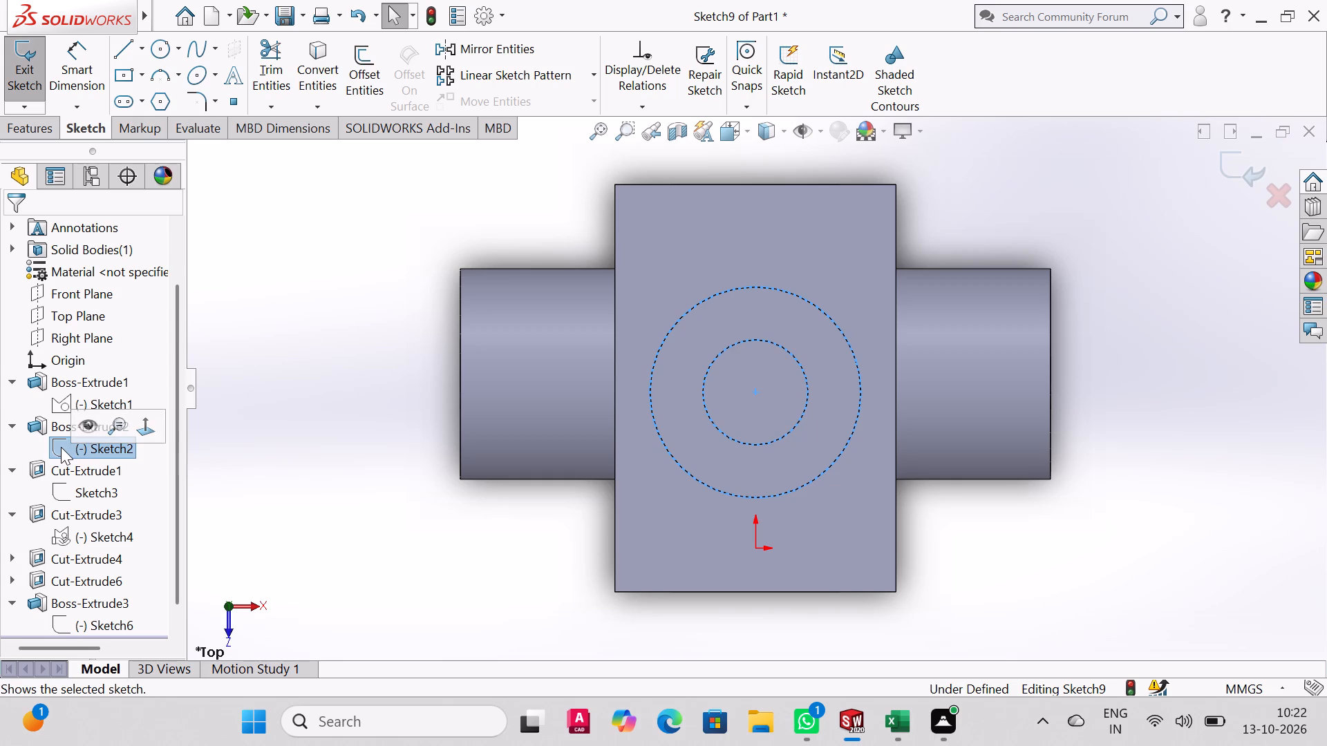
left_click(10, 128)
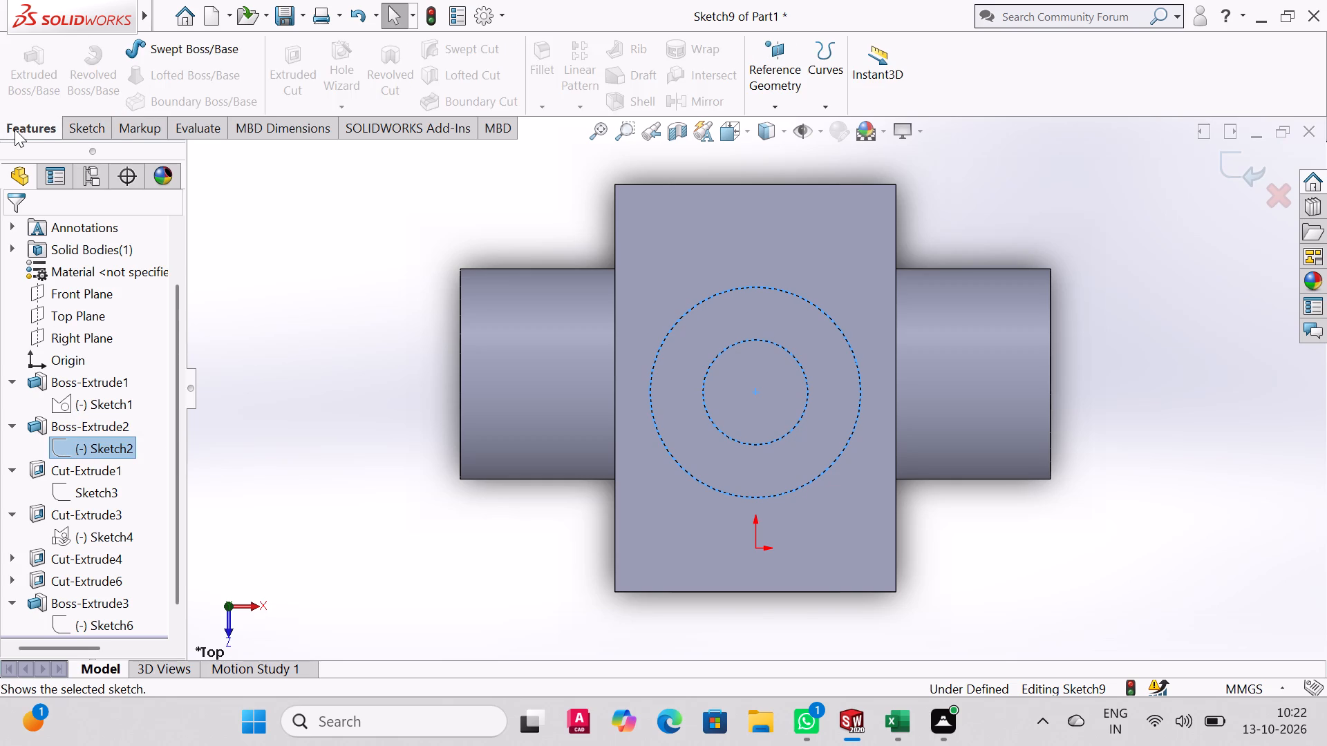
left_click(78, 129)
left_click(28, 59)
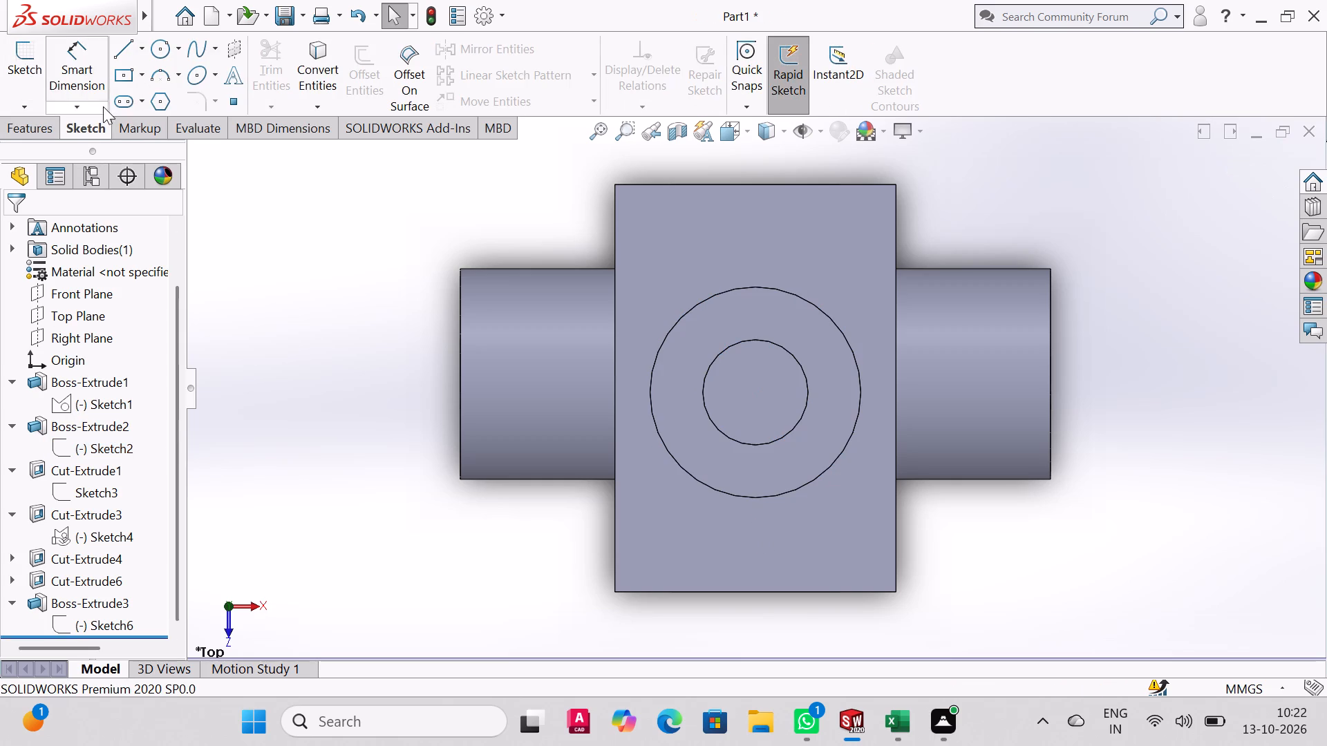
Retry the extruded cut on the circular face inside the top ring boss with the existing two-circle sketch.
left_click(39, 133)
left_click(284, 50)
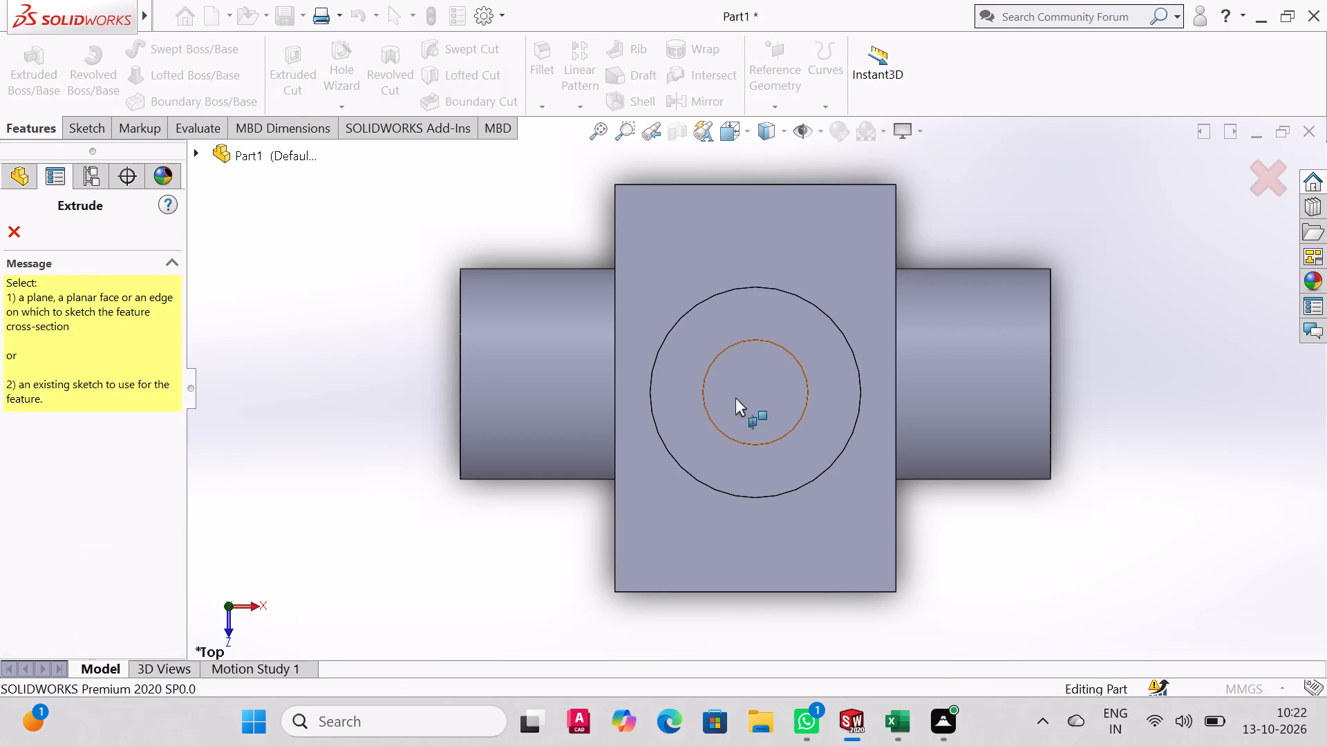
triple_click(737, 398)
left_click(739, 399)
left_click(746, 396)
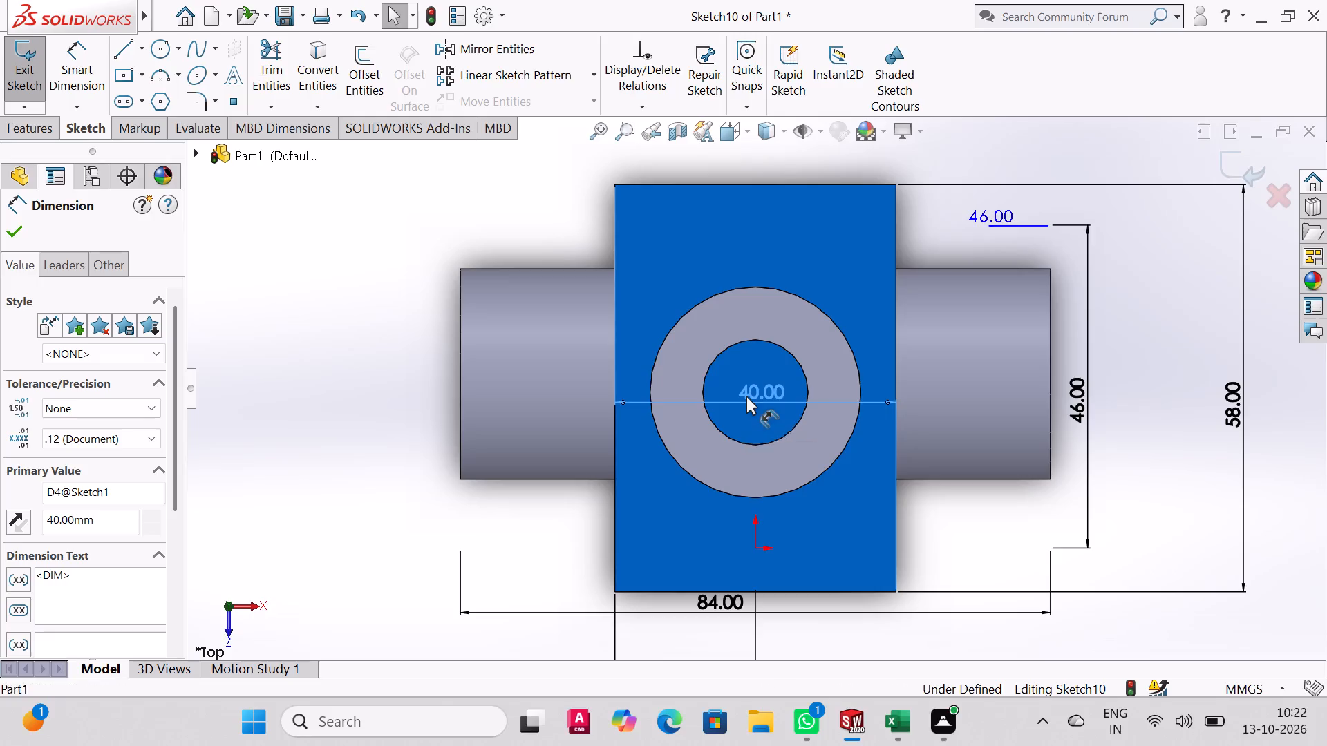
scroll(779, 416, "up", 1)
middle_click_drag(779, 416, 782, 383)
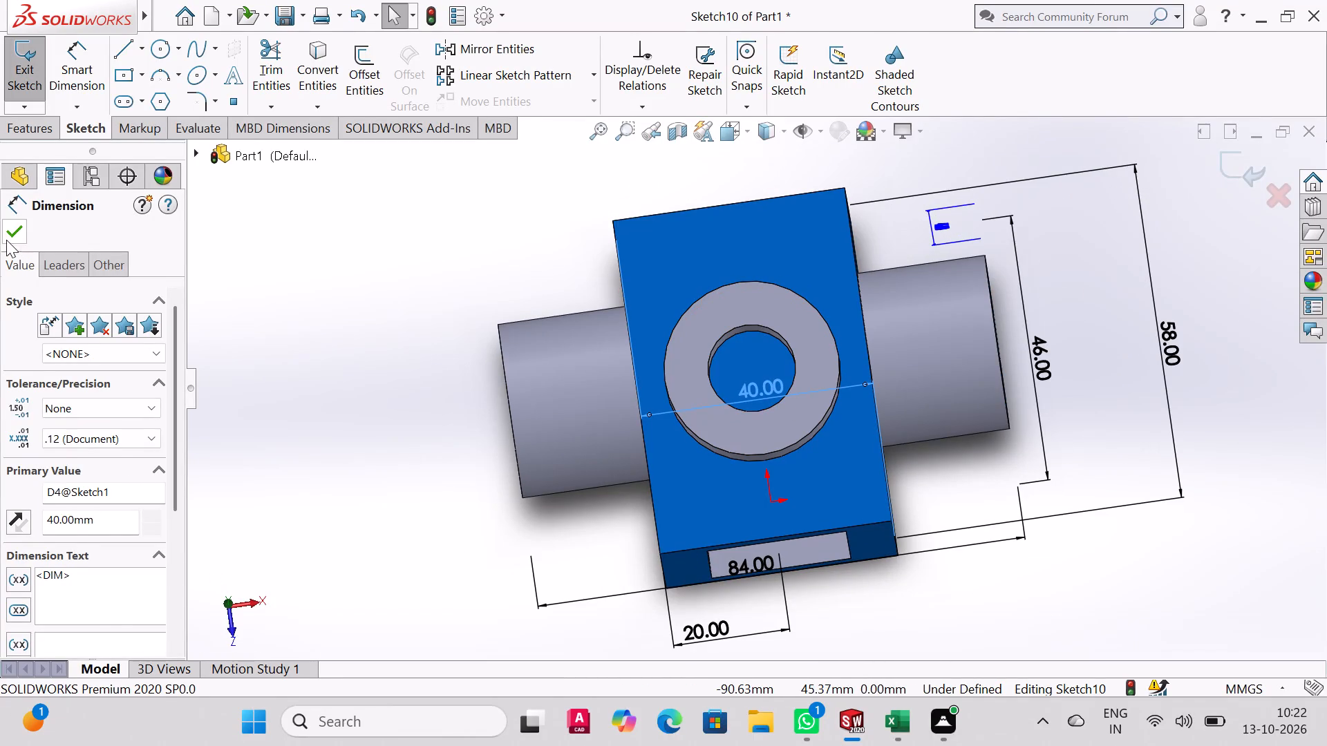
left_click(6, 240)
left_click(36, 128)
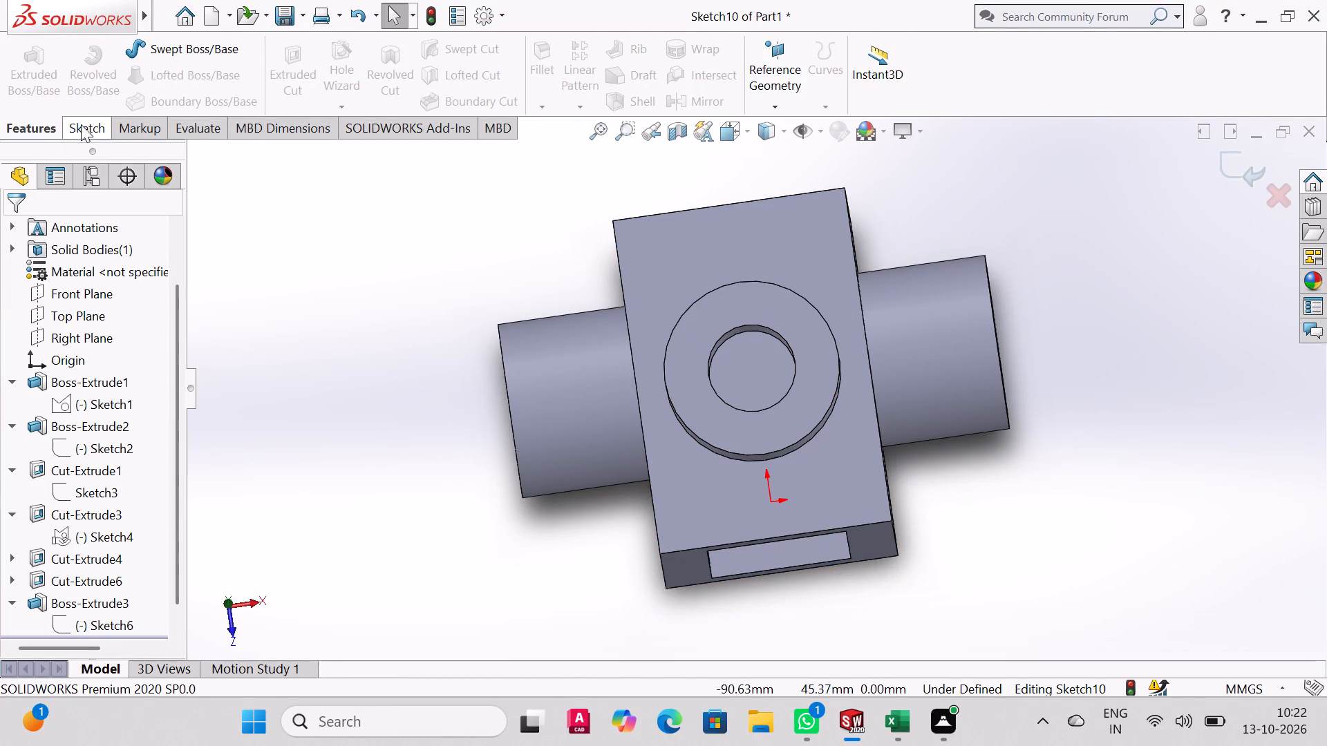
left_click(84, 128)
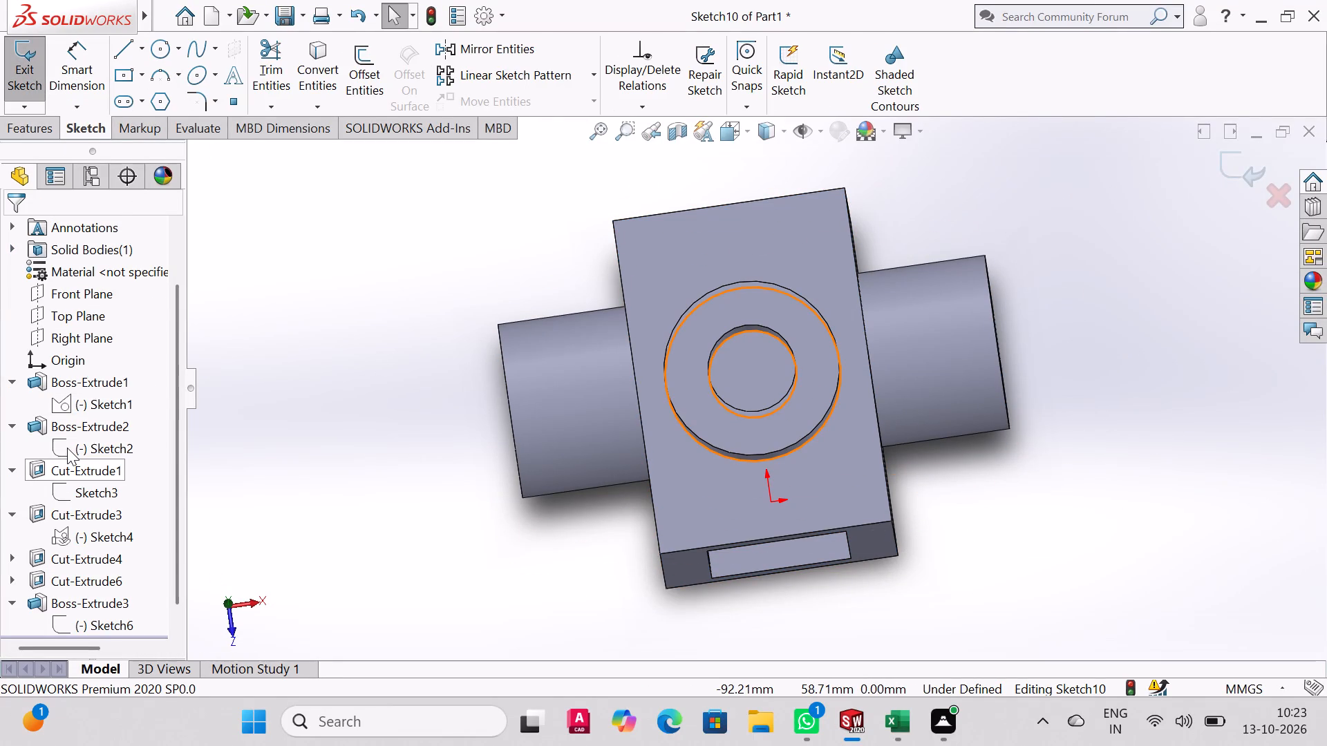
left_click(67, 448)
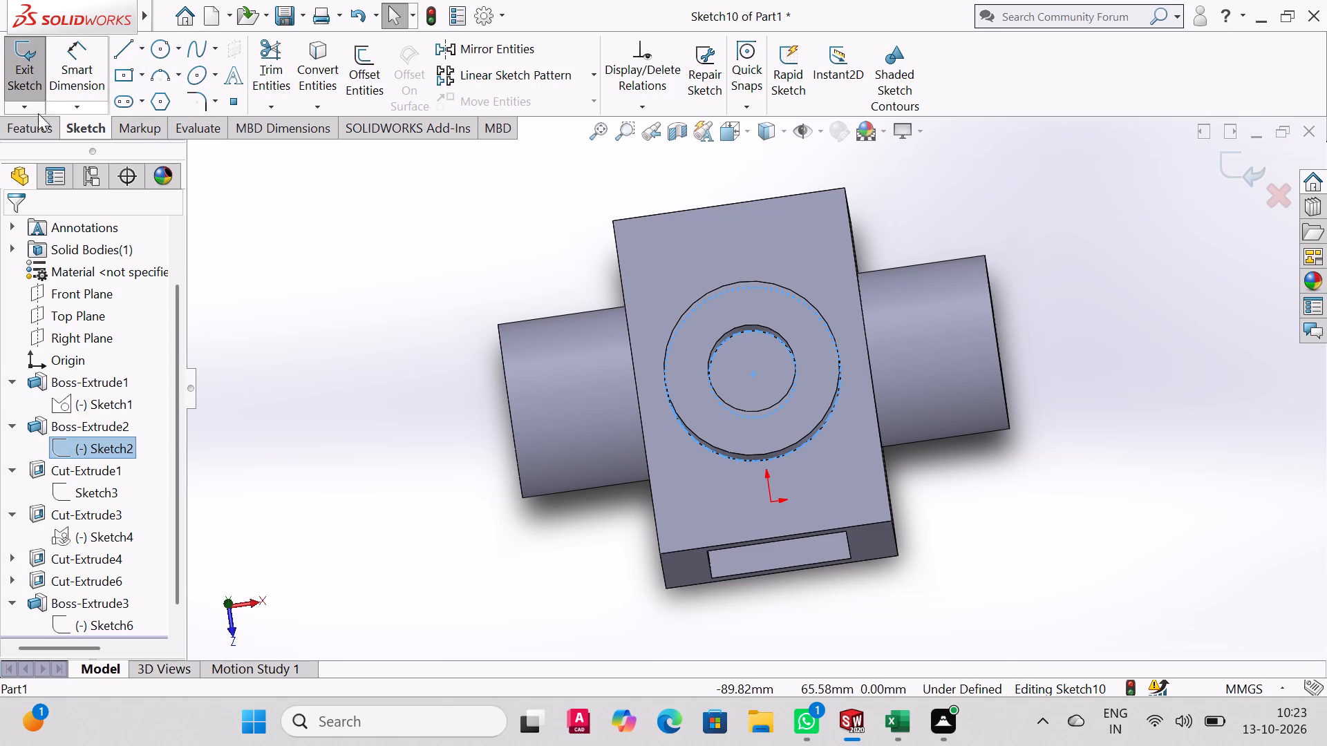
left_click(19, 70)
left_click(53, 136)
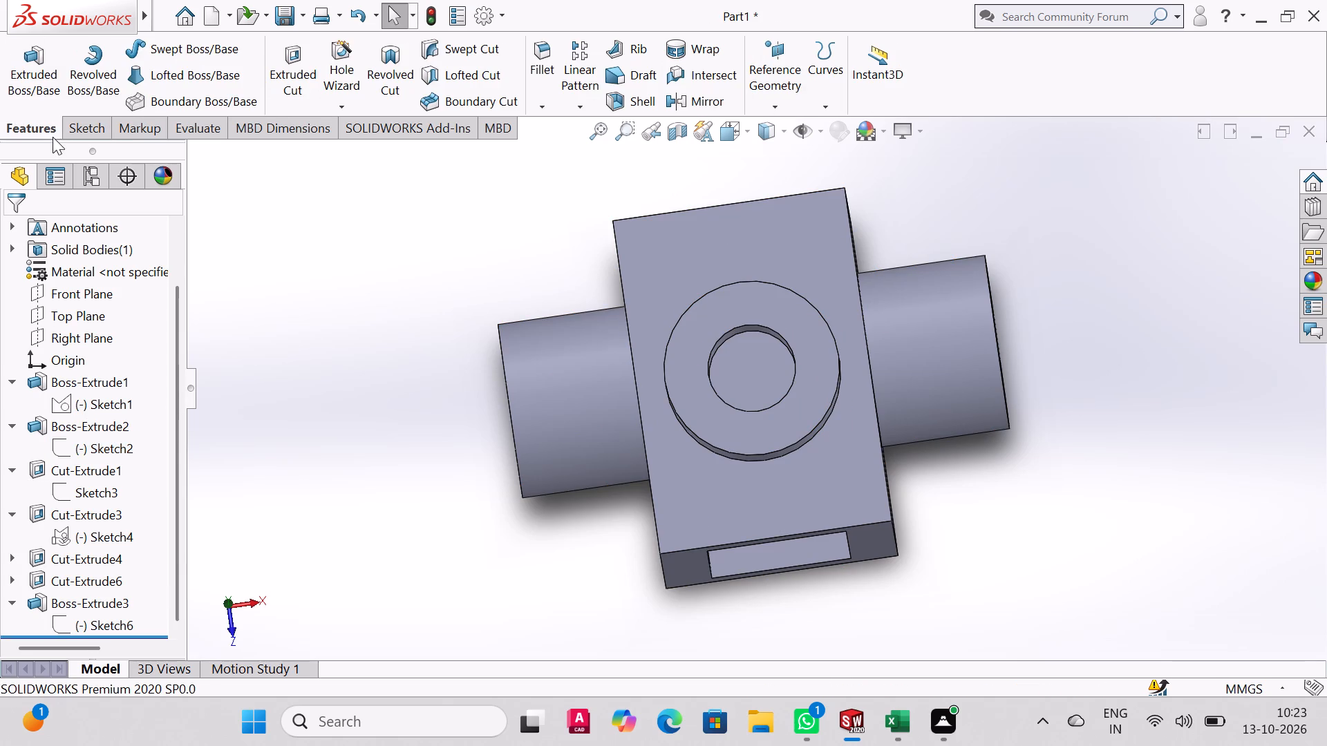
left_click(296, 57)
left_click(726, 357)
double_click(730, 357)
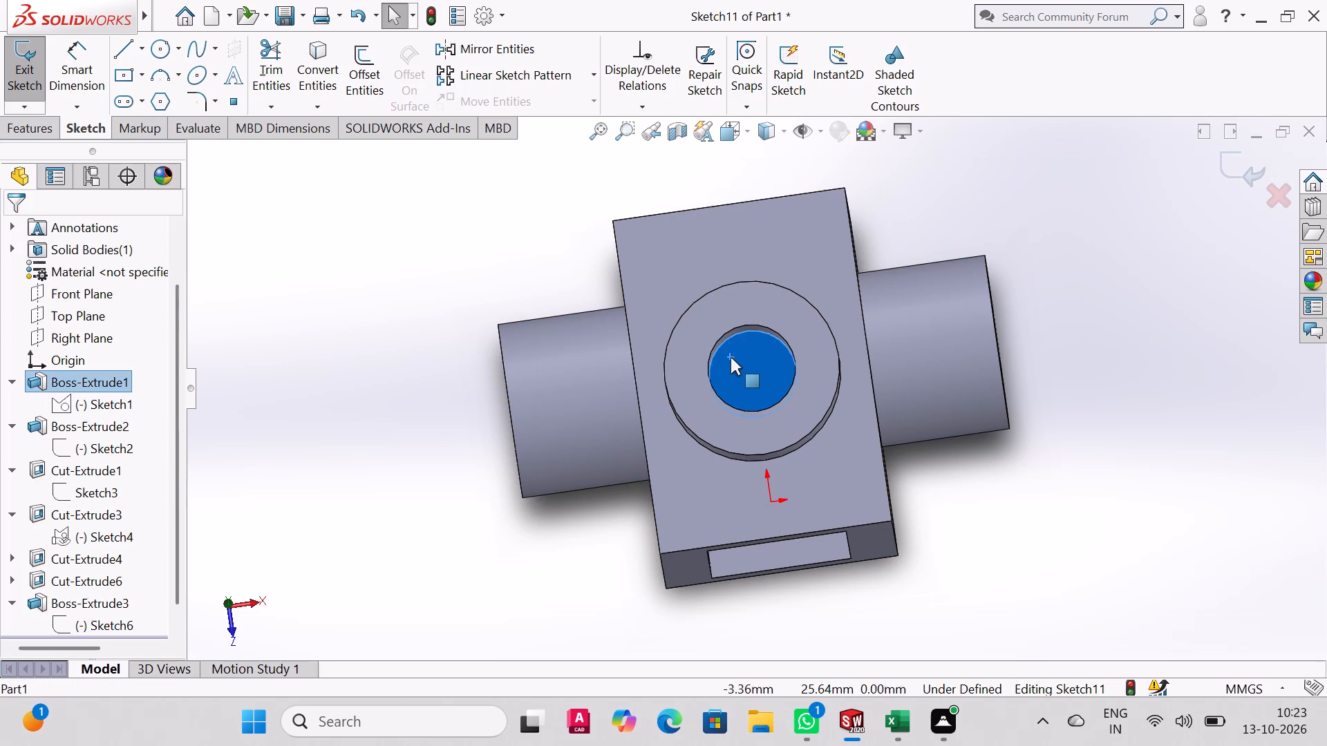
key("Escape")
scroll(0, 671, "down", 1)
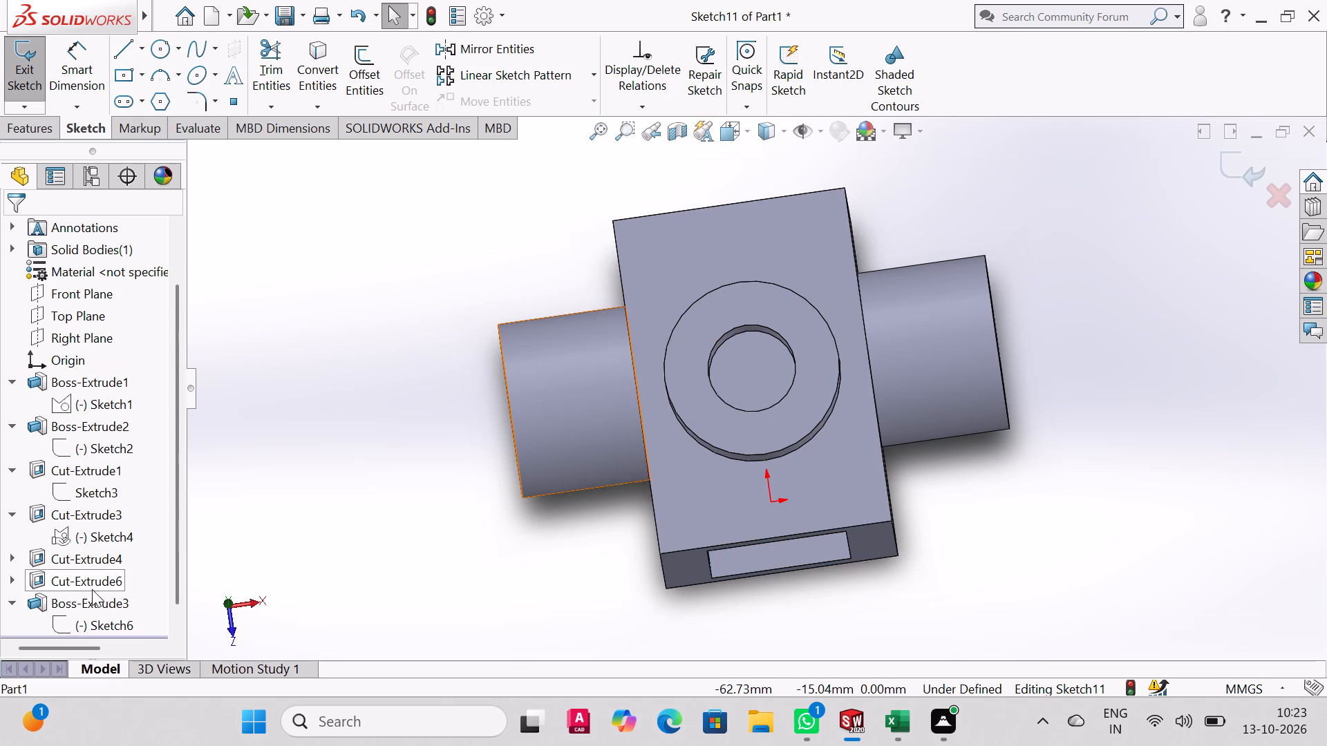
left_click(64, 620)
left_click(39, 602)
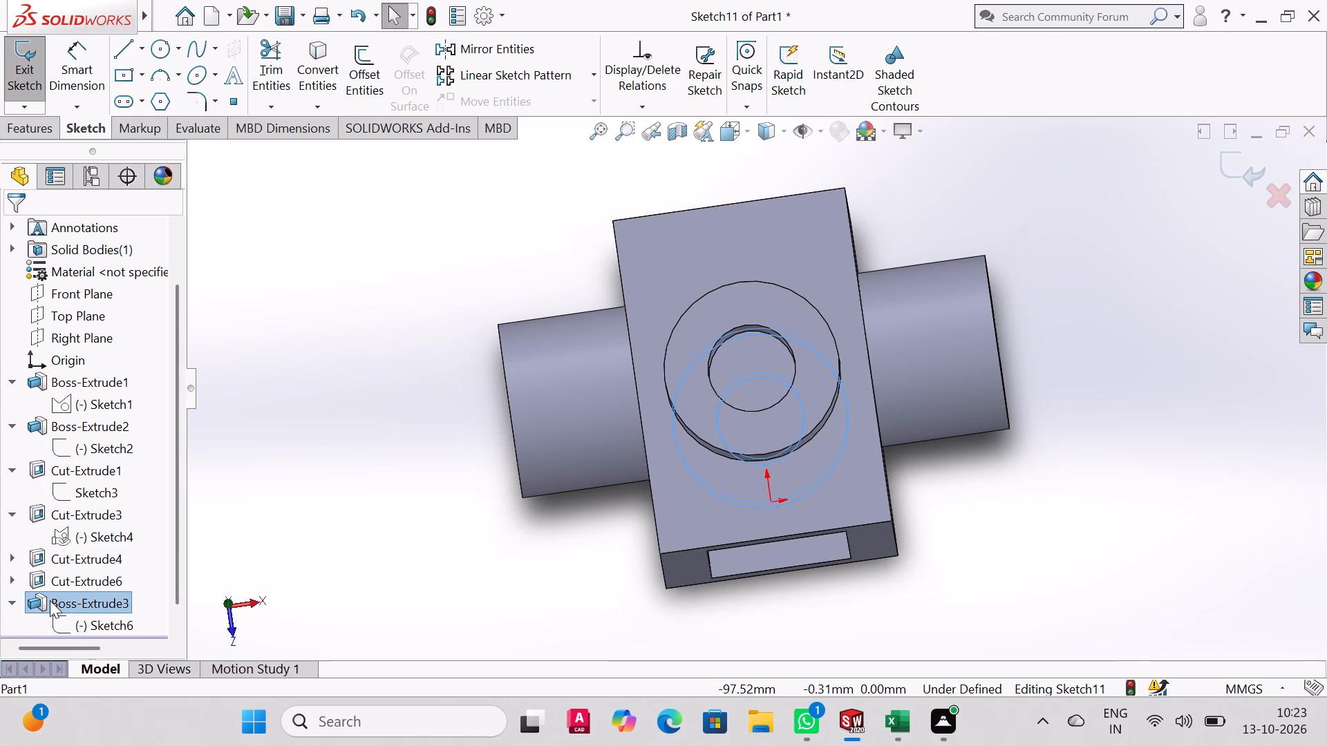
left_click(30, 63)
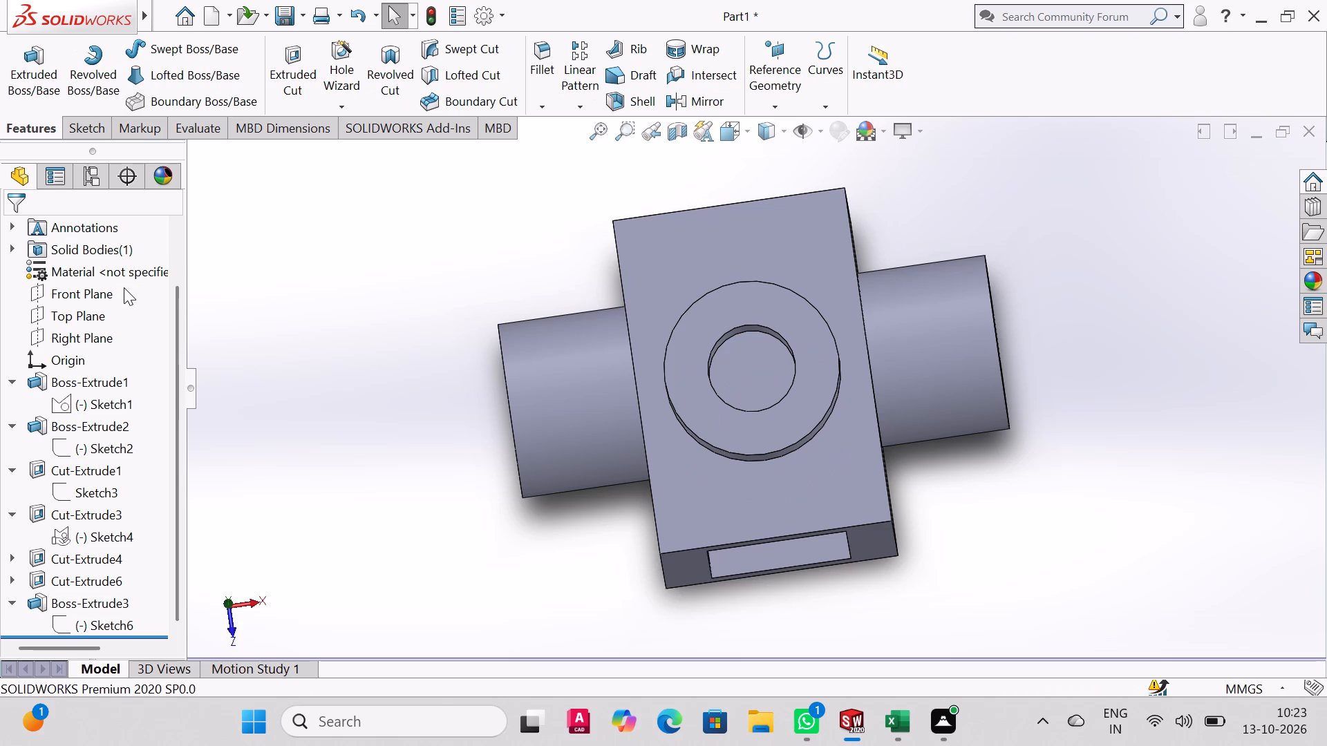
Set up an extruded cut from the bottom ring boss's two-circle sketch, picking its inner circle region as the contour.
scroll(556, 385, "down", 1)
middle_click_drag(556, 384, 326, 210)
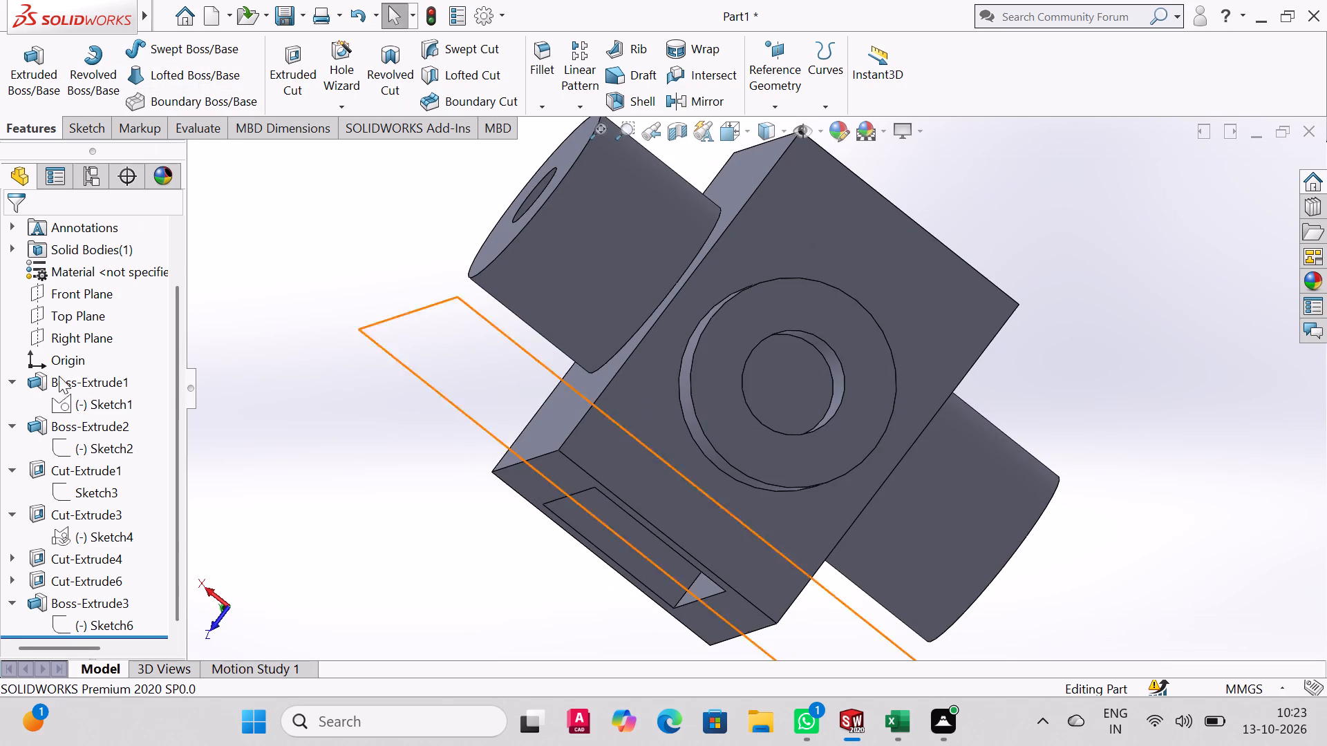
left_click(62, 624)
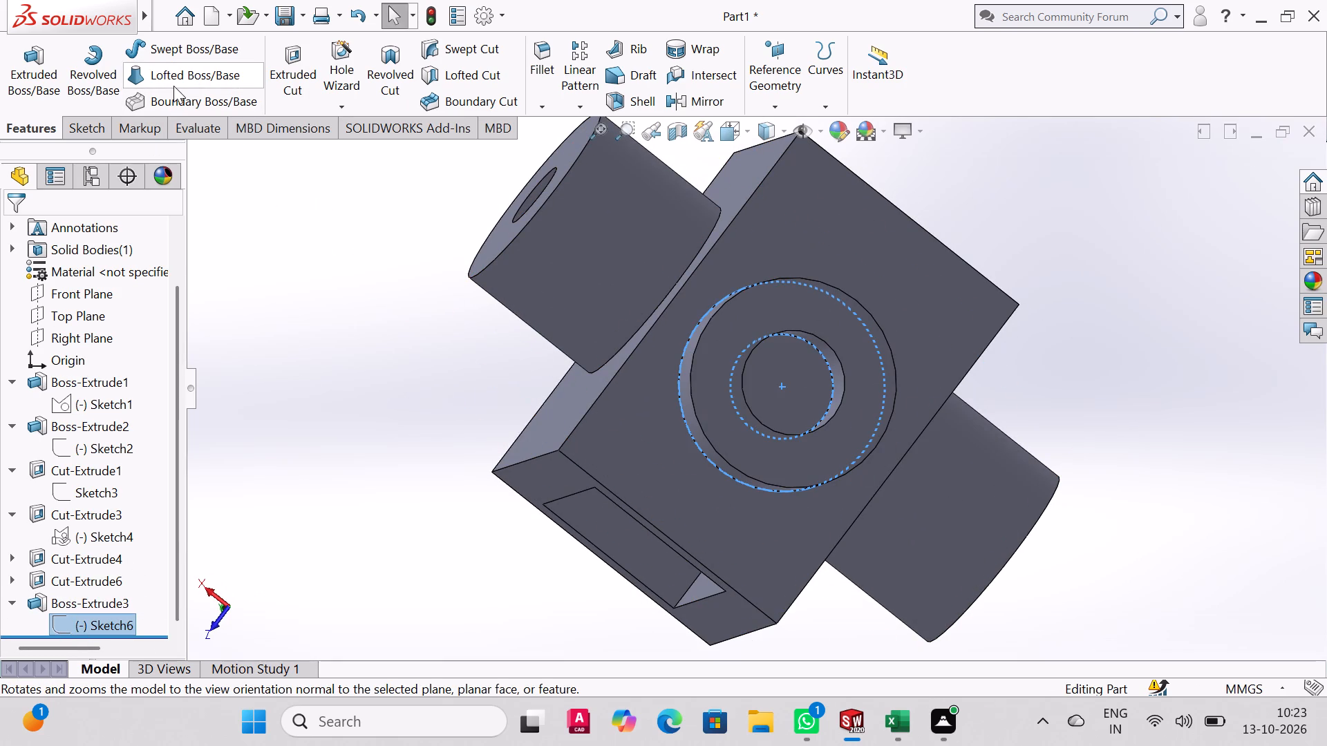
left_click(295, 57)
middle_click_drag(862, 391, 844, 438)
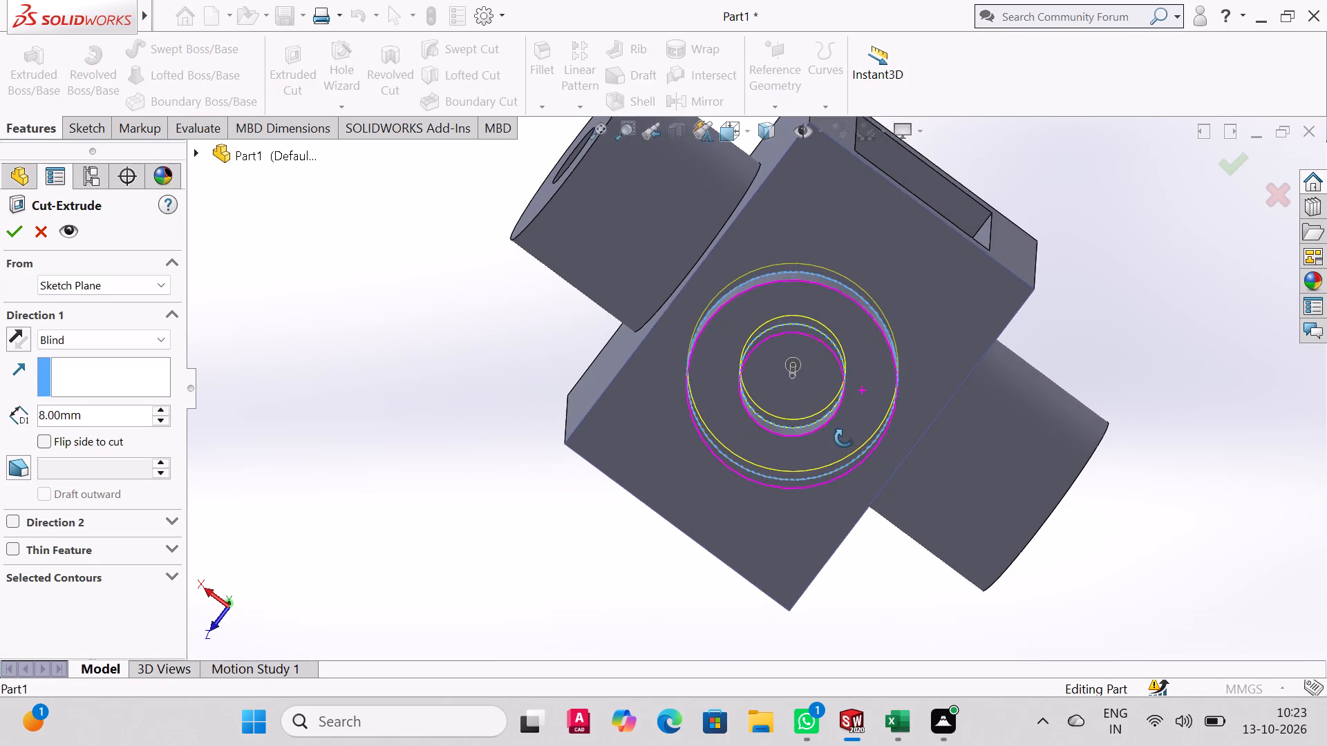
middle_click_drag(844, 438, 844, 439)
left_click(809, 393)
scroll(804, 370, "up", 2)
middle_click_drag(811, 369, 815, 369)
scroll(813, 369, "up", 1)
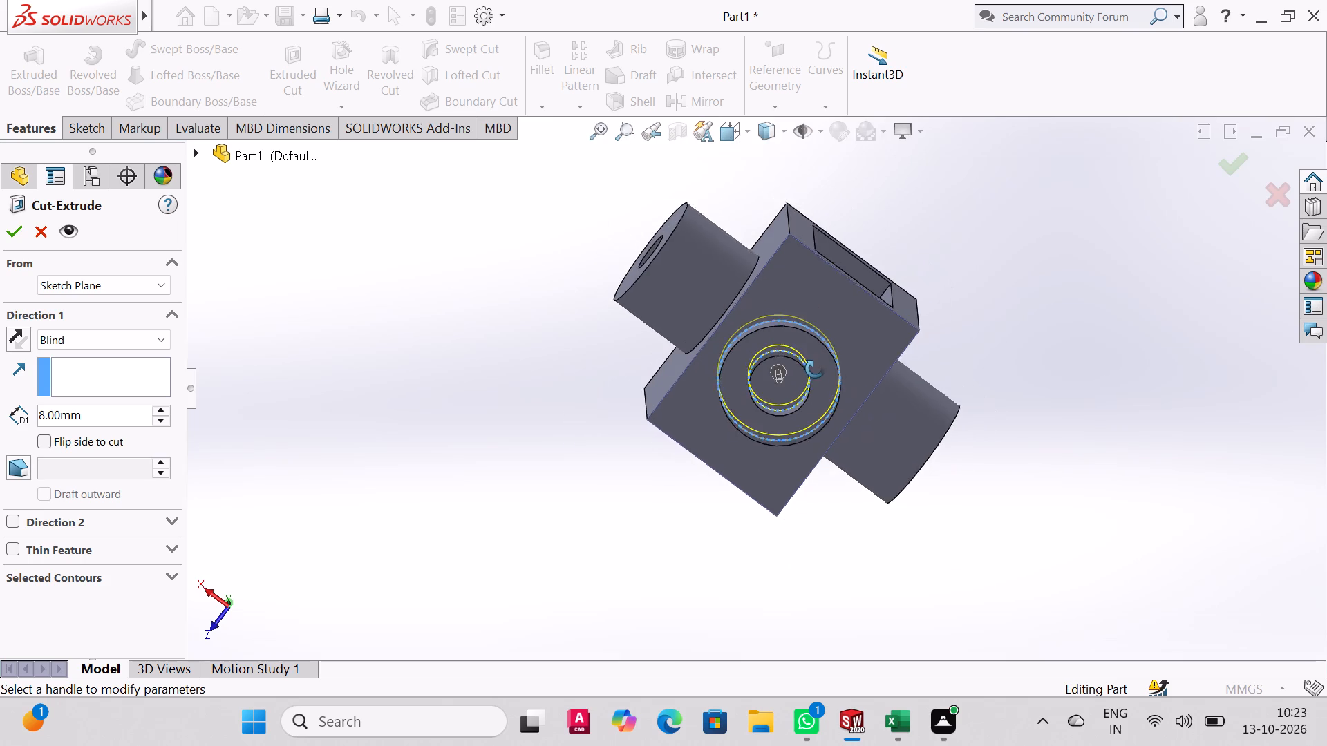
middle_click_drag(815, 369, 822, 343)
left_click(164, 568)
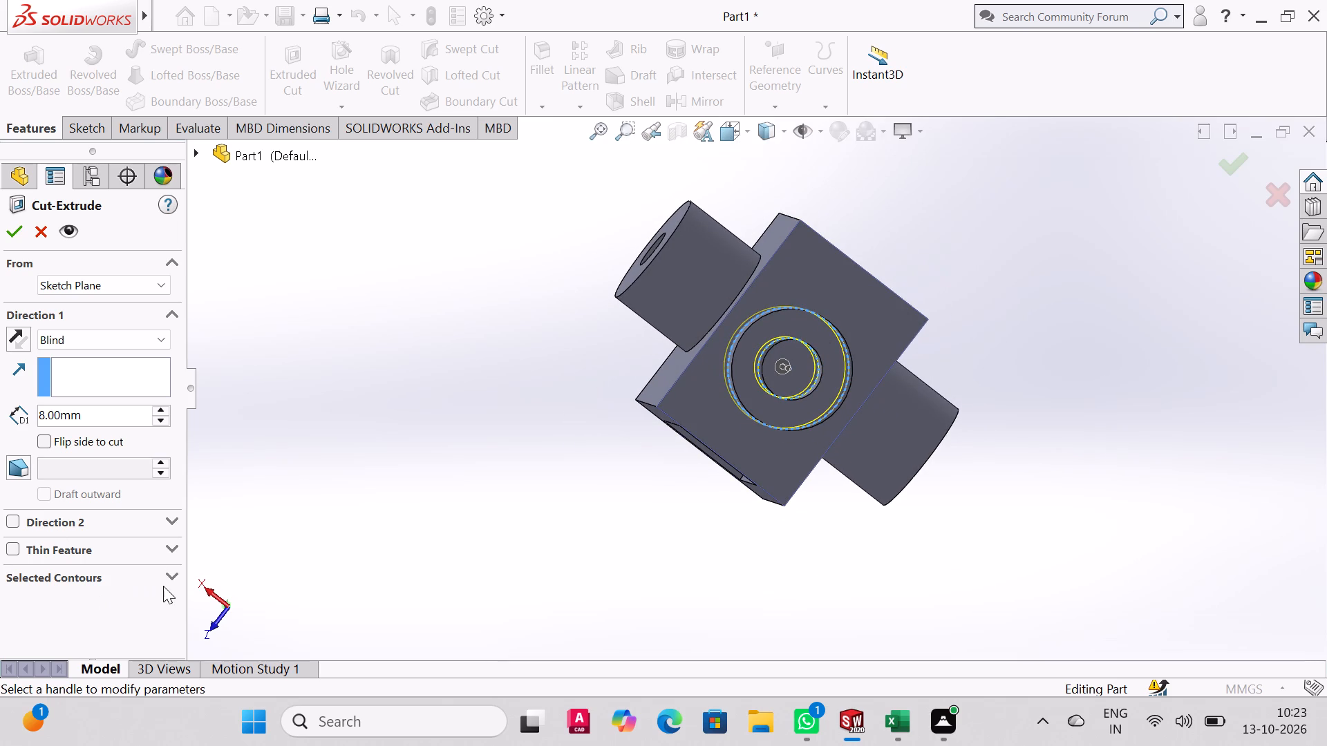
left_click(175, 578)
left_click(111, 604)
scroll(925, 437, "up", 3)
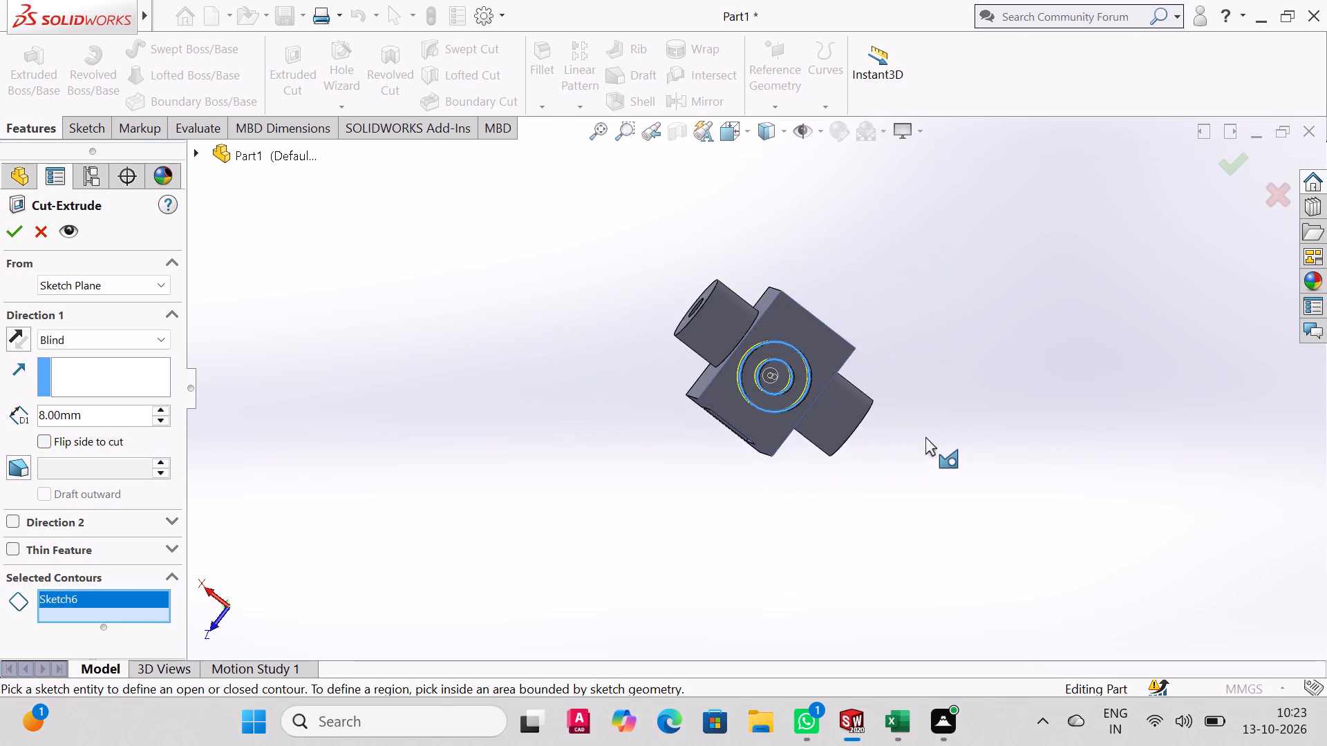
scroll(919, 428, "down", 8)
left_click(820, 365)
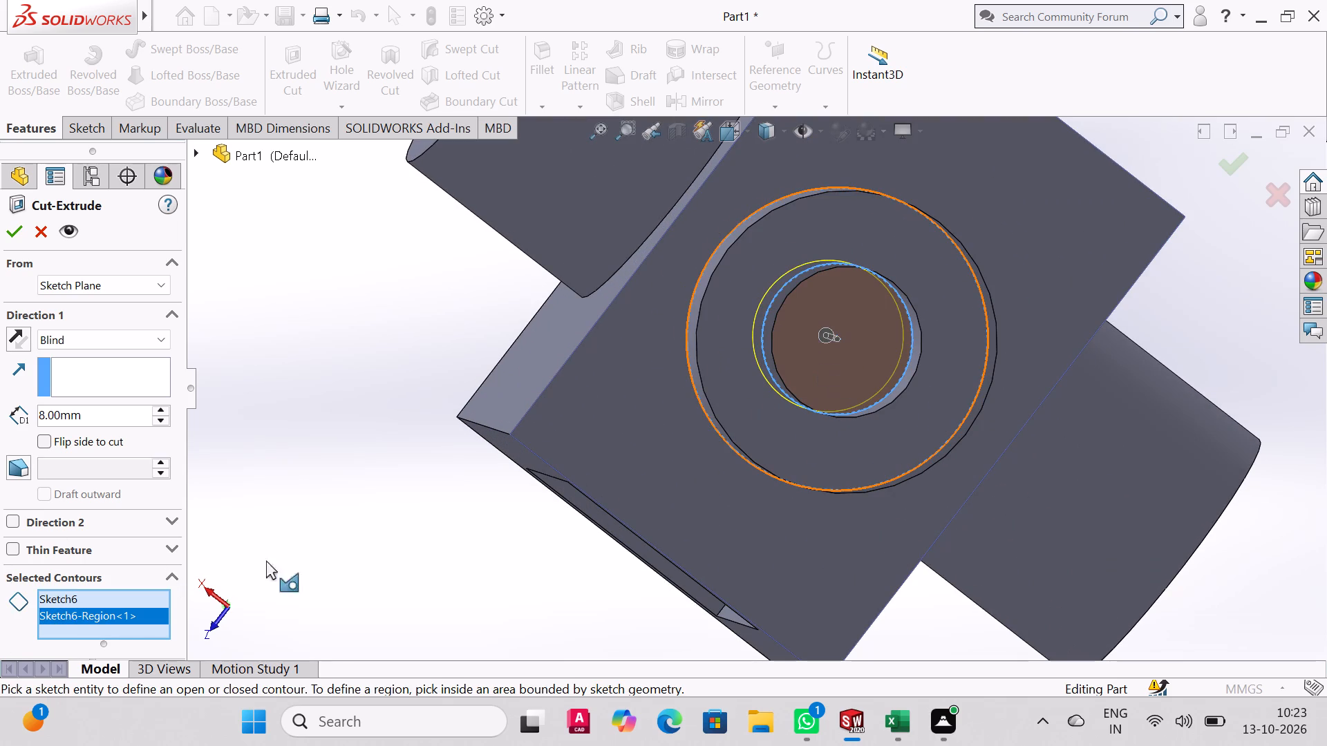
Set the cut depth to 61 mm so it runs upward through the block and top ring boss, and complete the cut.
middle_click_drag(431, 396, 450, 441)
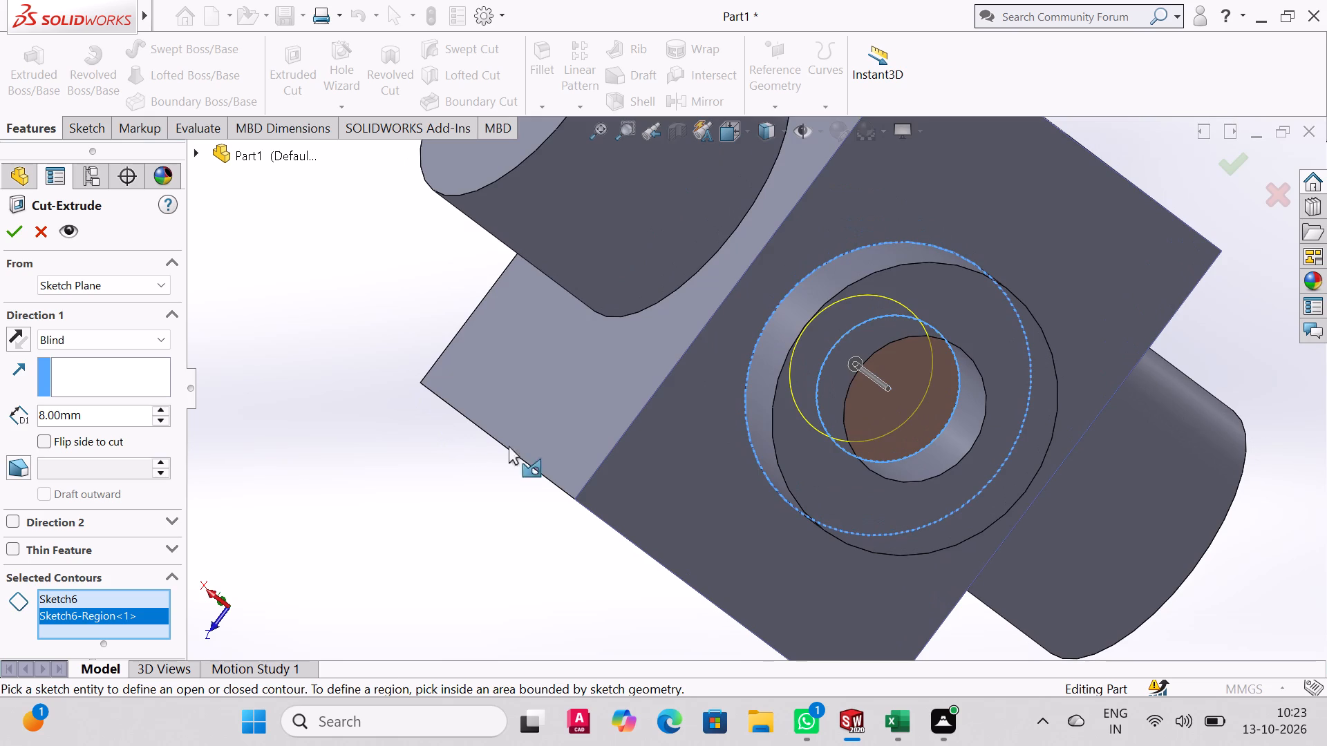
middle_click_drag(538, 365, 553, 472)
left_click(858, 410)
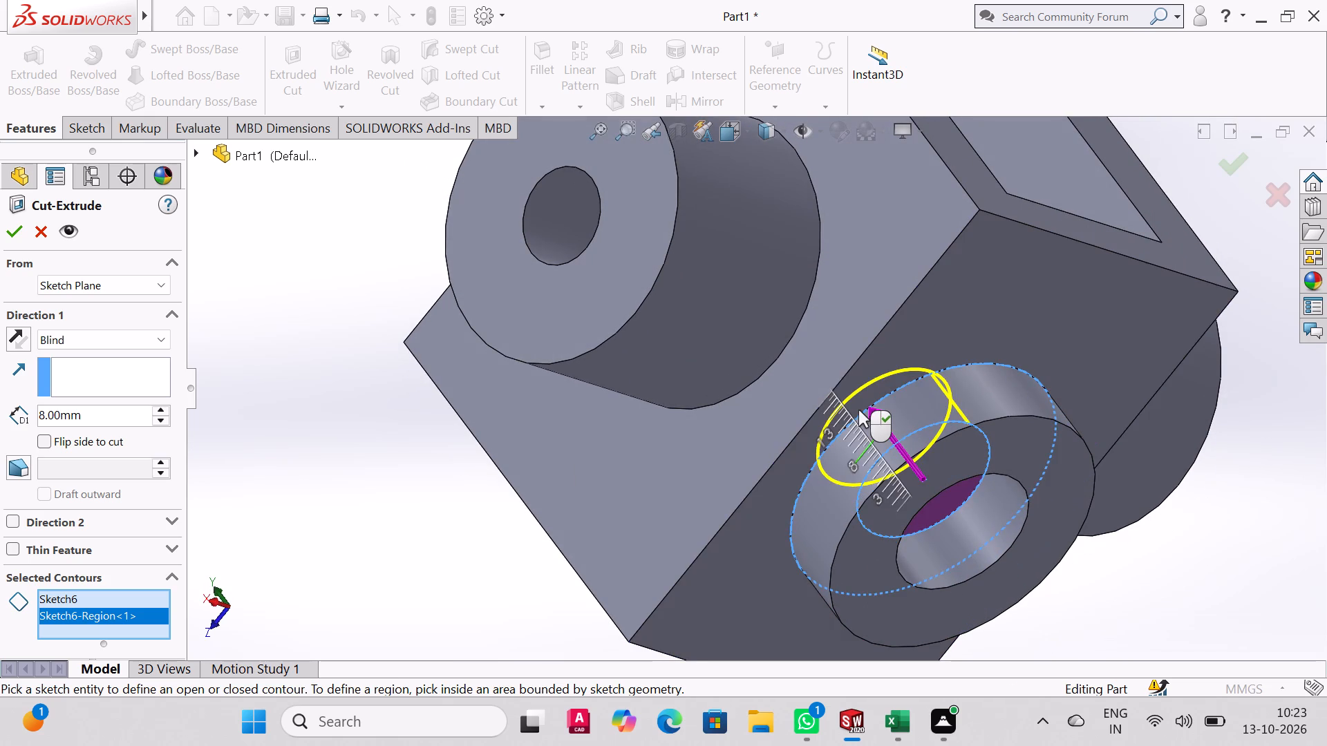
scroll(780, 321, "up", 2)
middle_click_drag(802, 354, 829, 468)
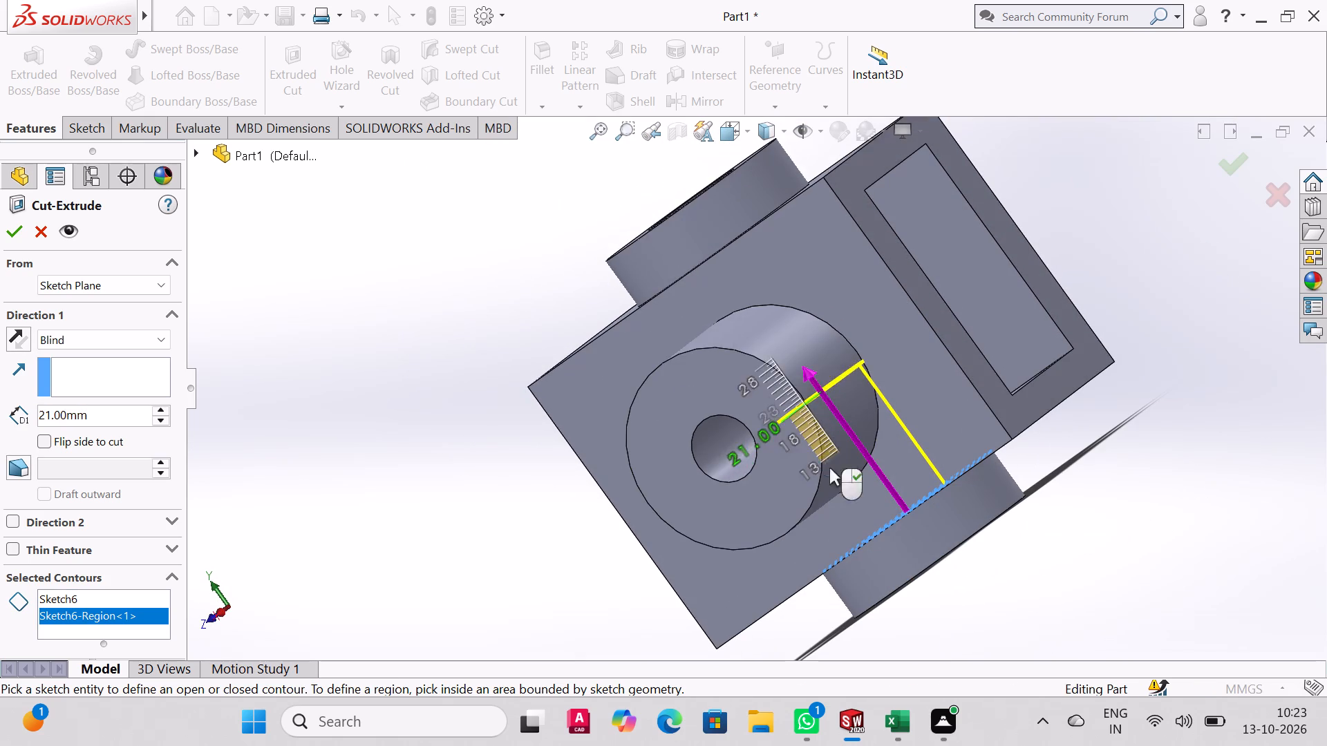
left_click(592, 212)
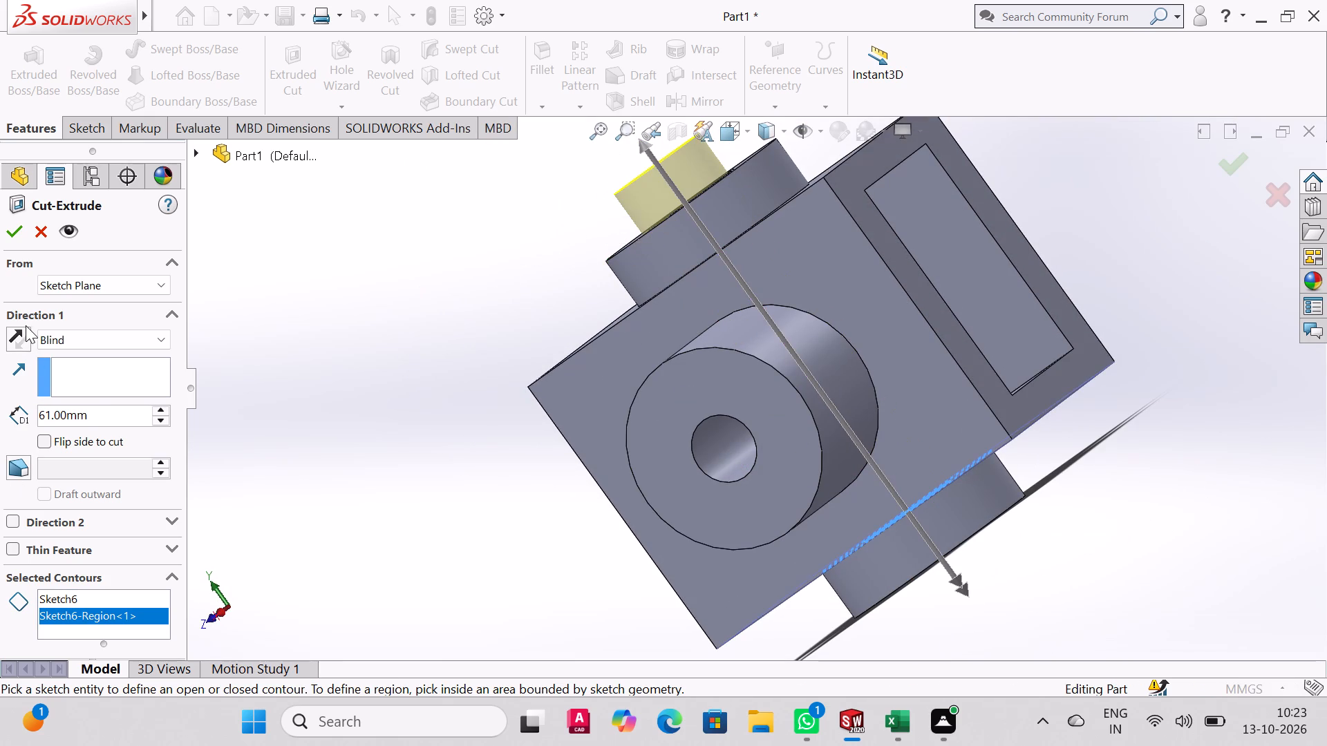
left_click(10, 231)
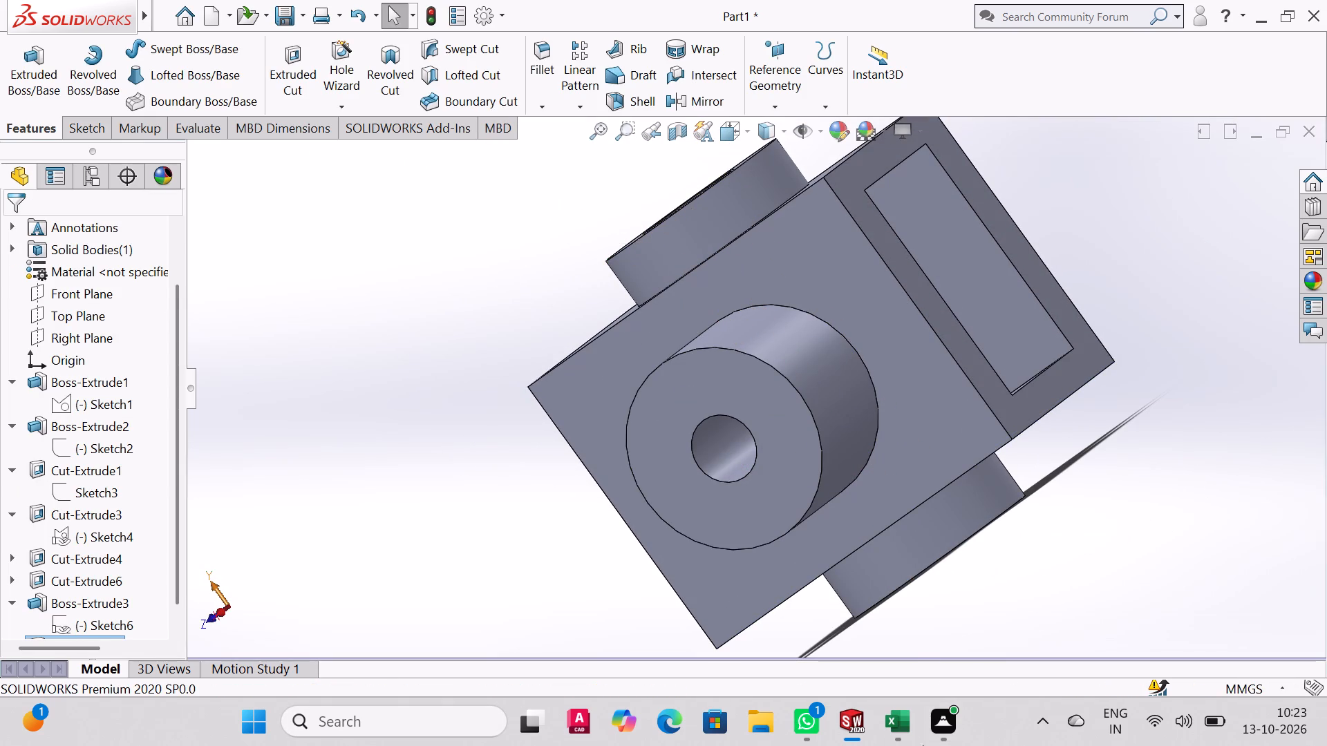
Examine the part from several sides, checking the hole through the ring bosses and the rectangular opening.
key("ctrl+7")
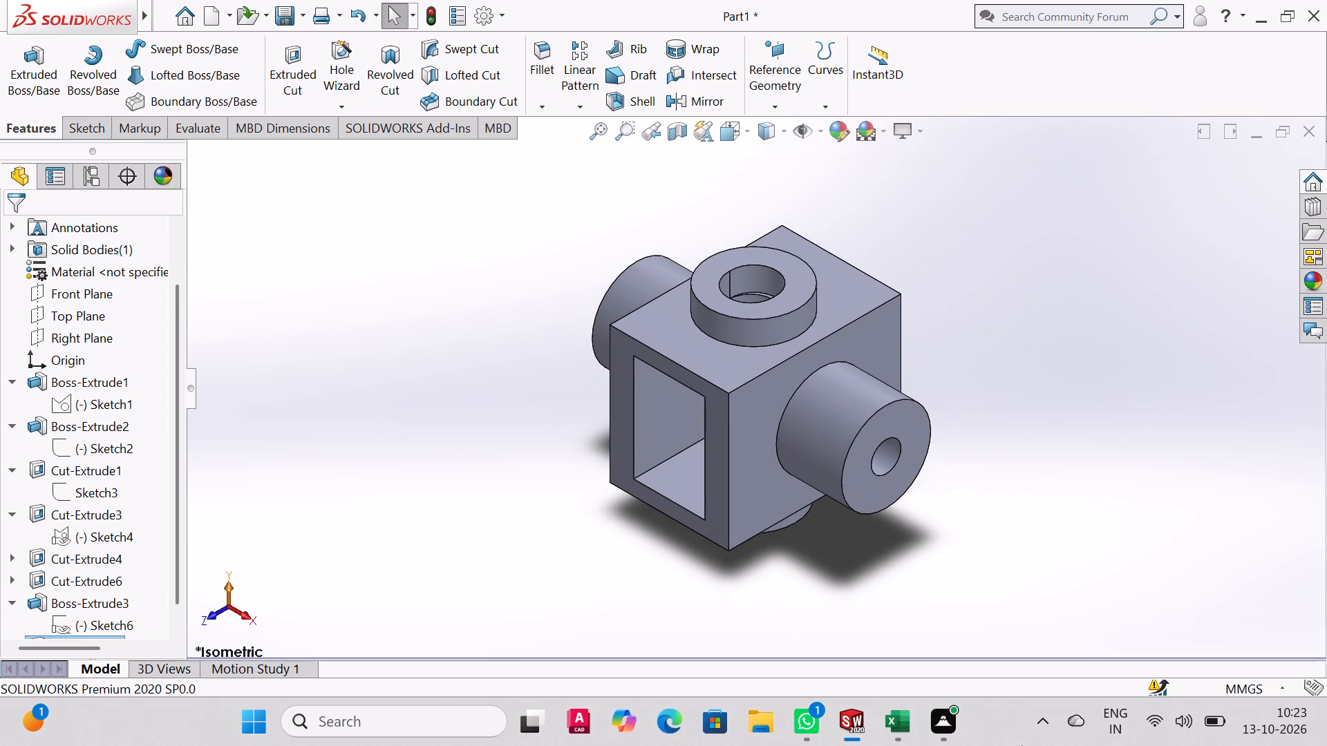
middle_click_drag(907, 372, 912, 581)
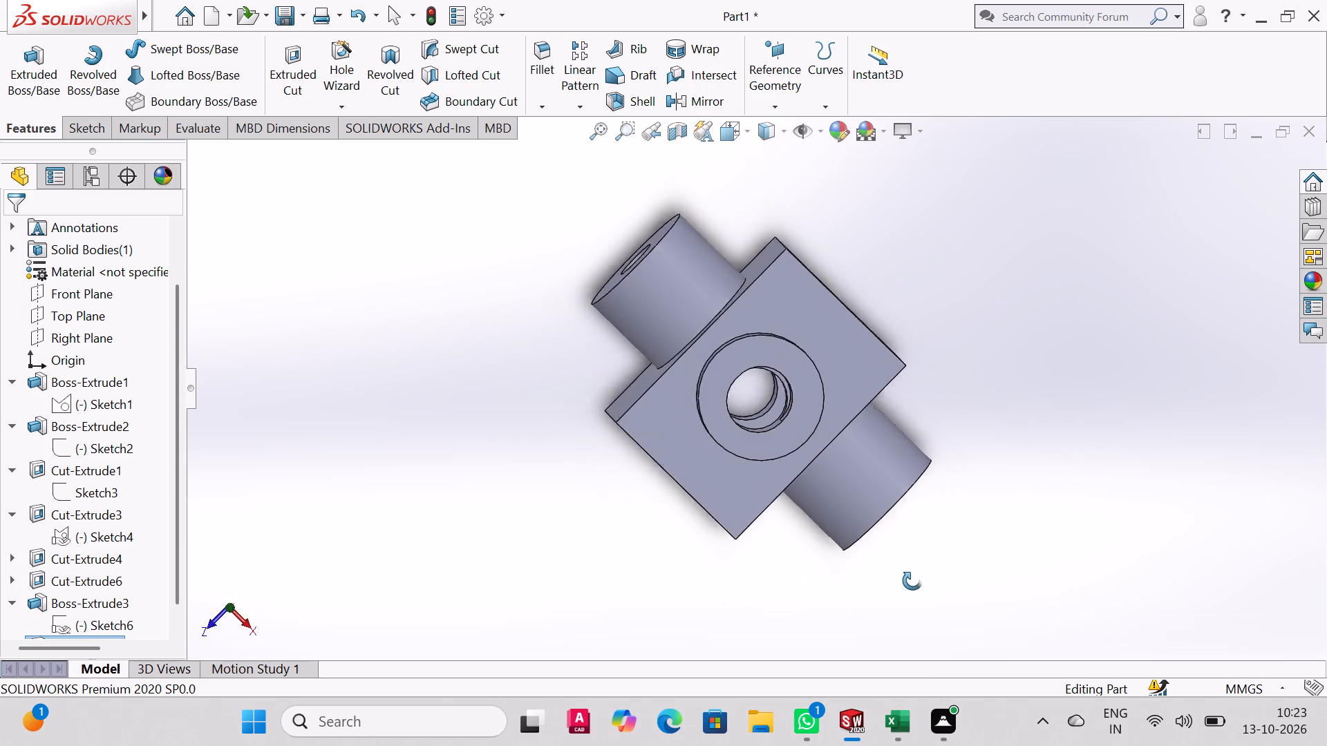
middle_click_drag(912, 581, 905, 411)
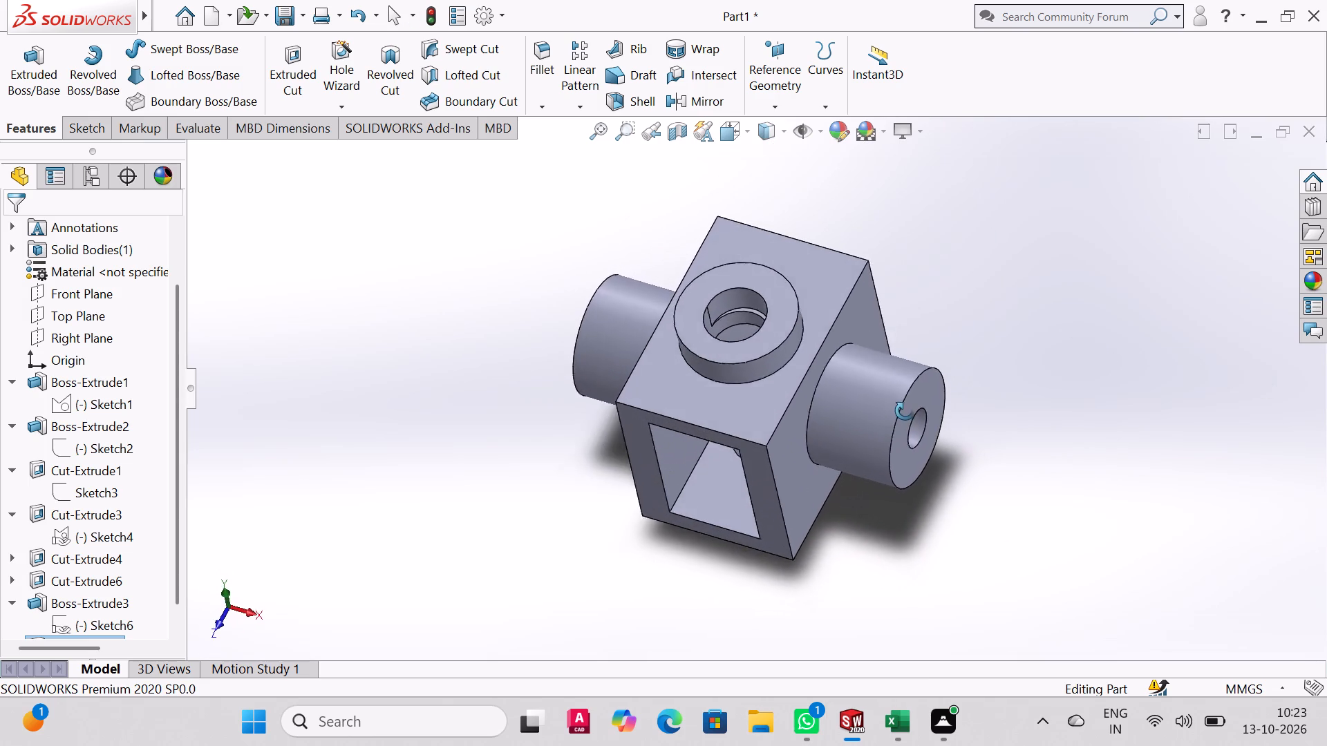
middle_click_drag(905, 411, 939, 356)
middle_click_drag(872, 494, 938, 149)
middle_click_drag(847, 504, 764, 551)
scroll(764, 551, "up", 1)
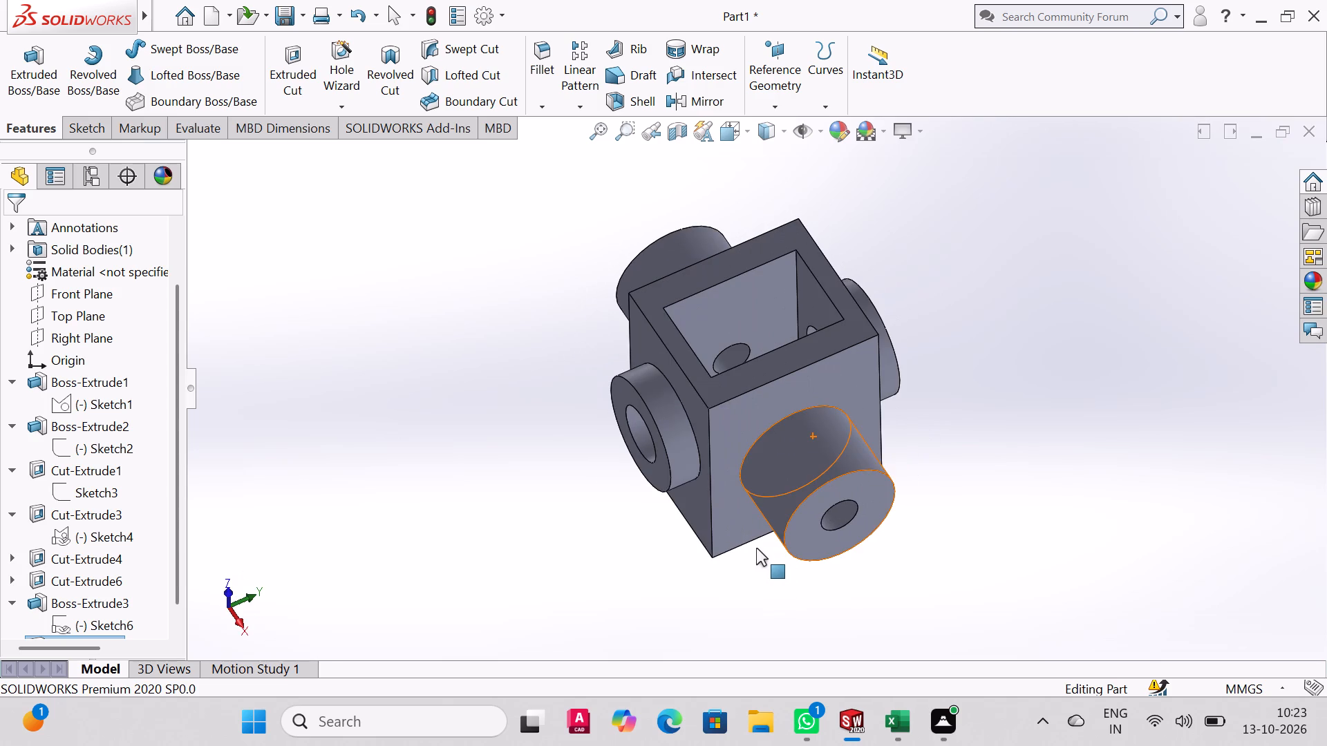
key("ctrl+7")
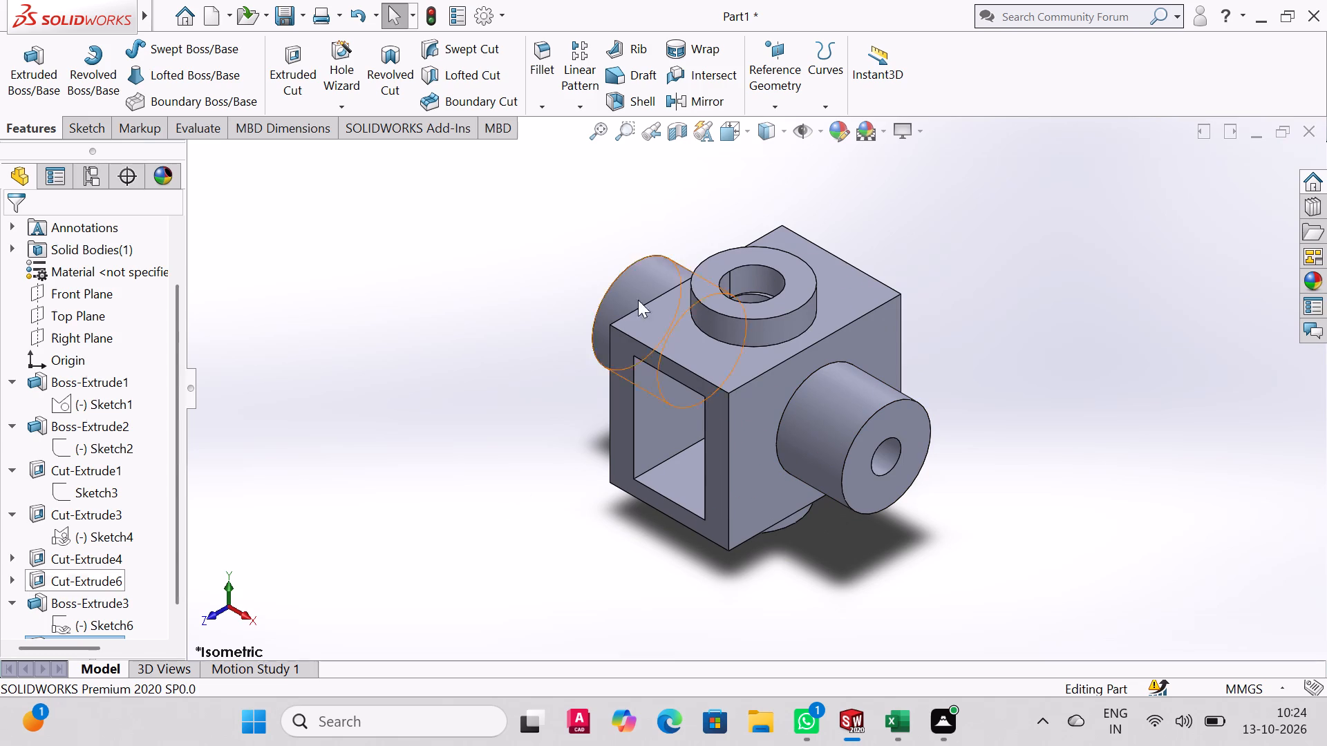
Apply the light lavender colour from the standard swatches to the whole part.
left_click(1028, 229)
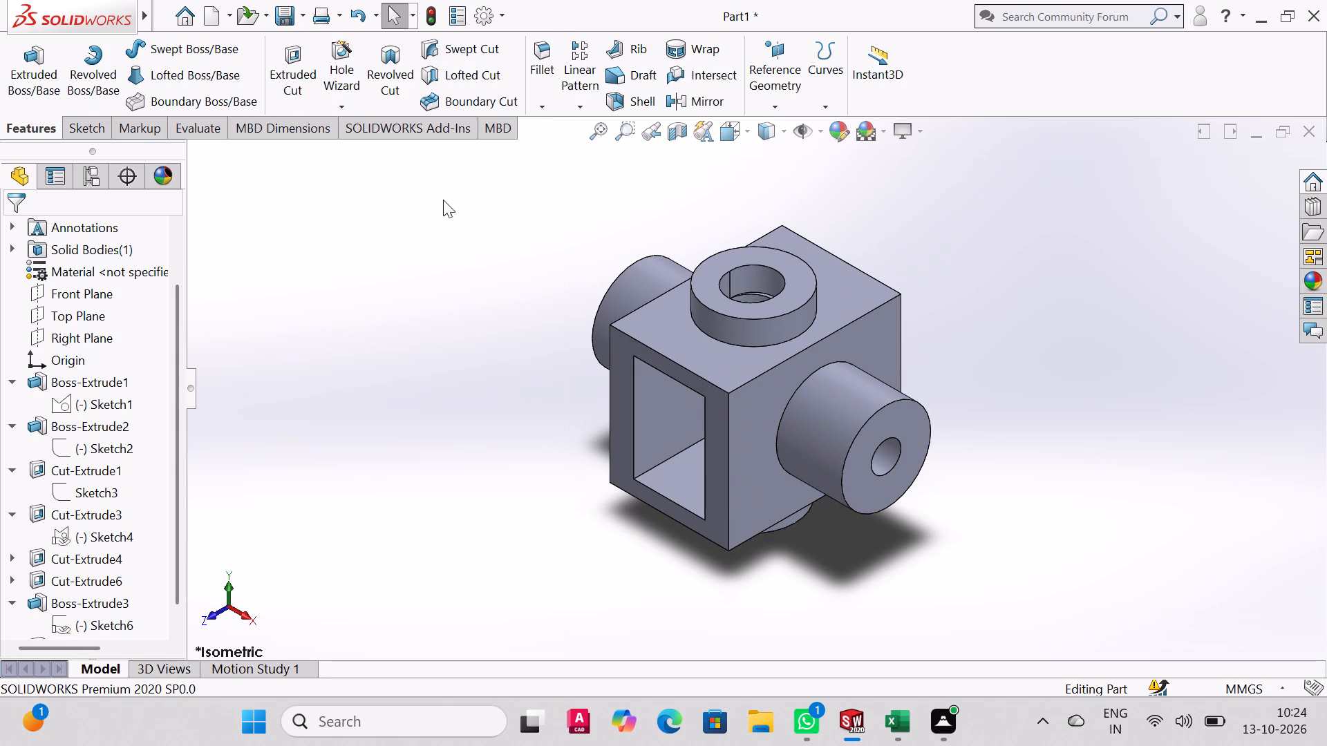
left_click(844, 128)
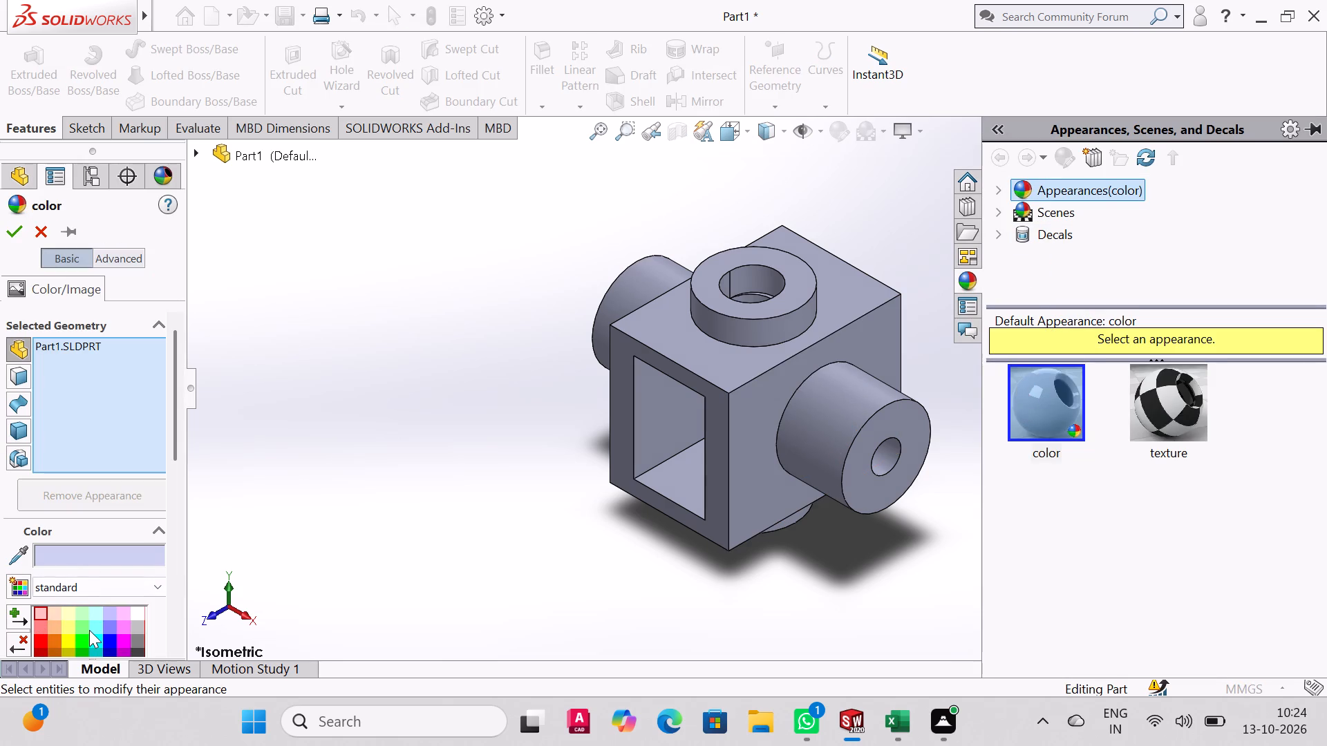
left_click(109, 631)
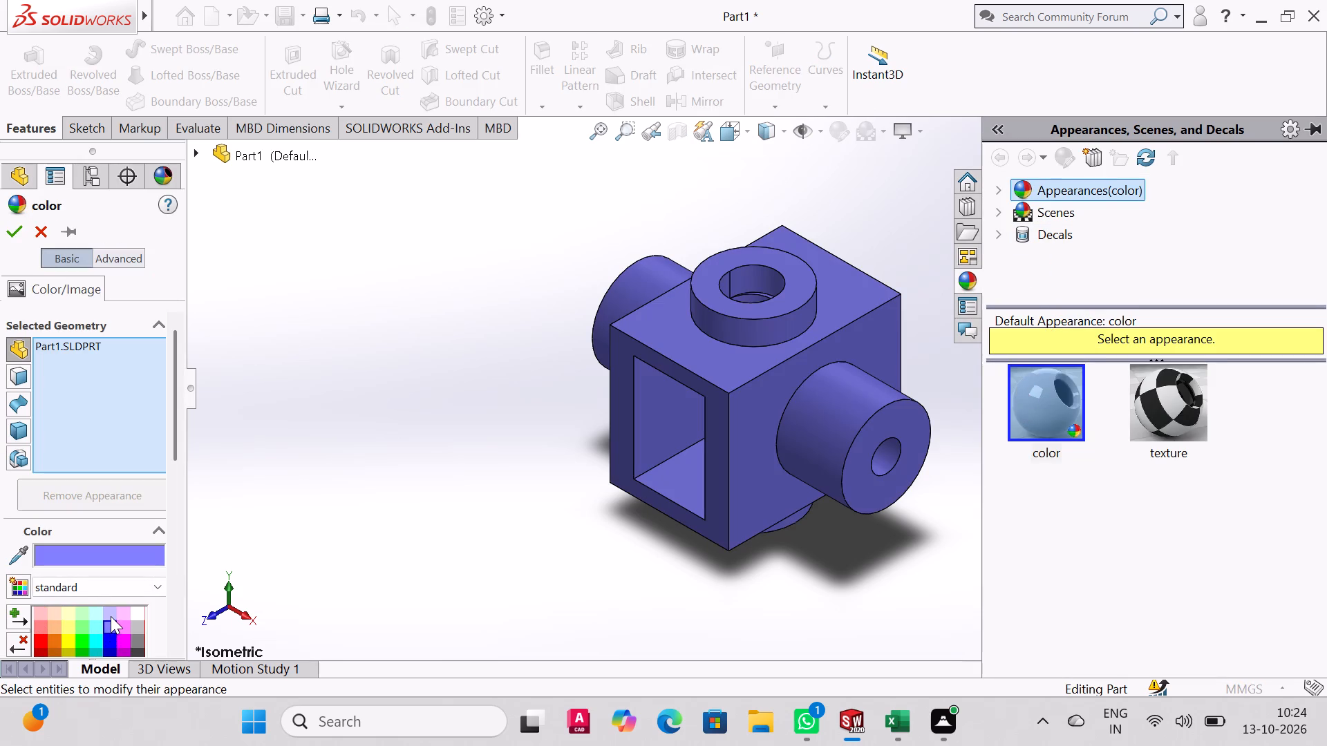
left_click(111, 615)
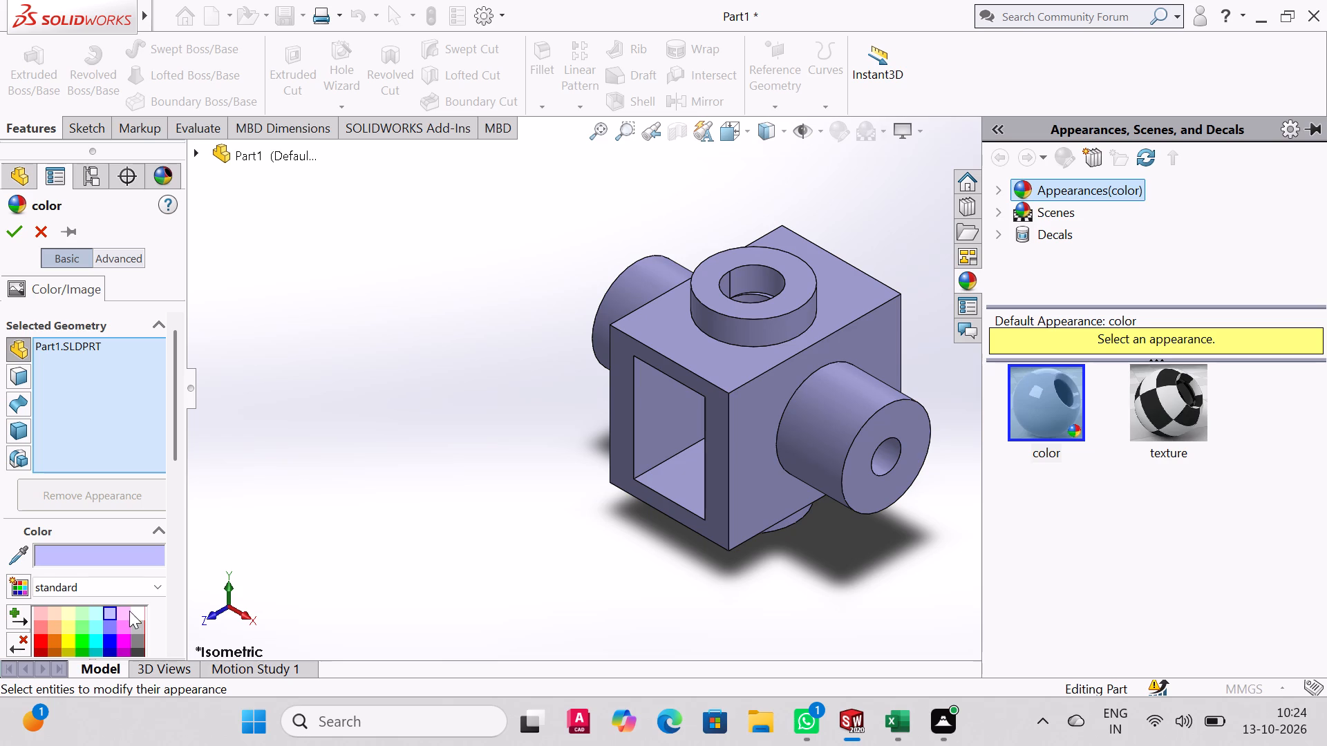
left_click(107, 616)
left_click(6, 232)
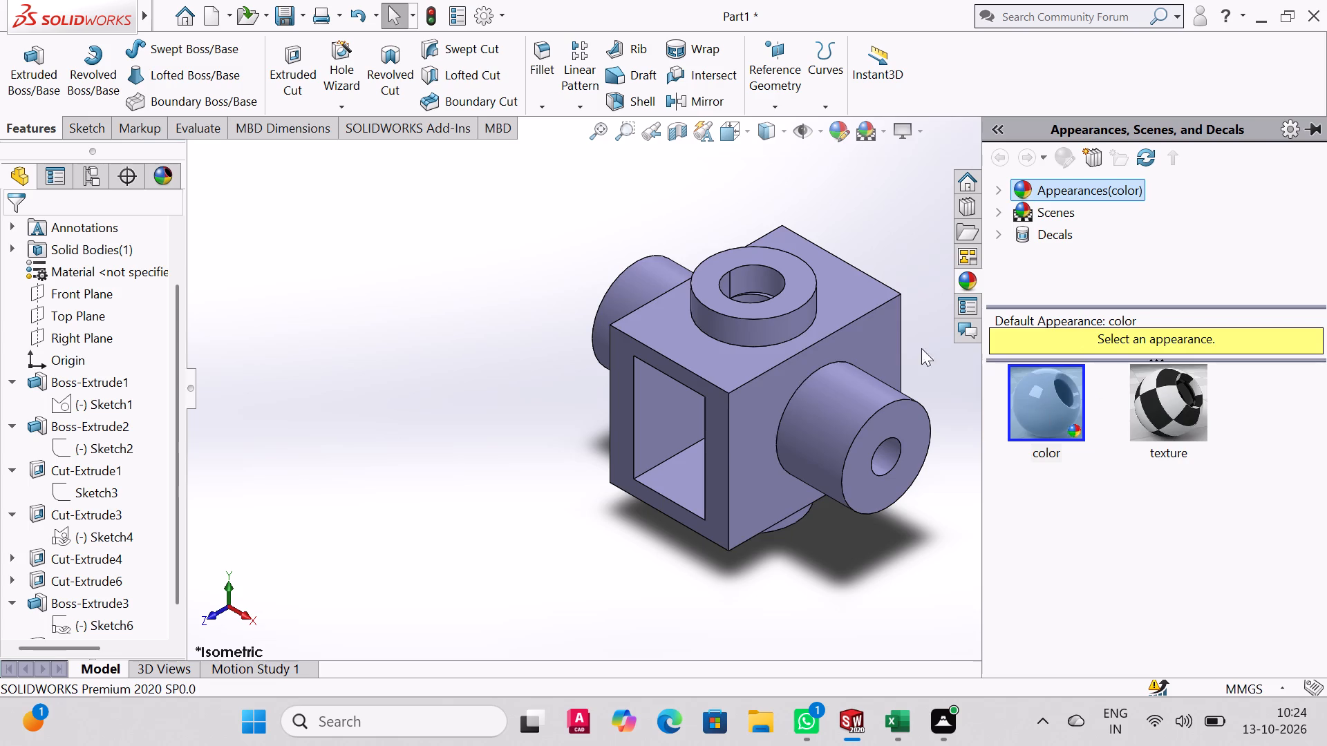
left_click(901, 256)
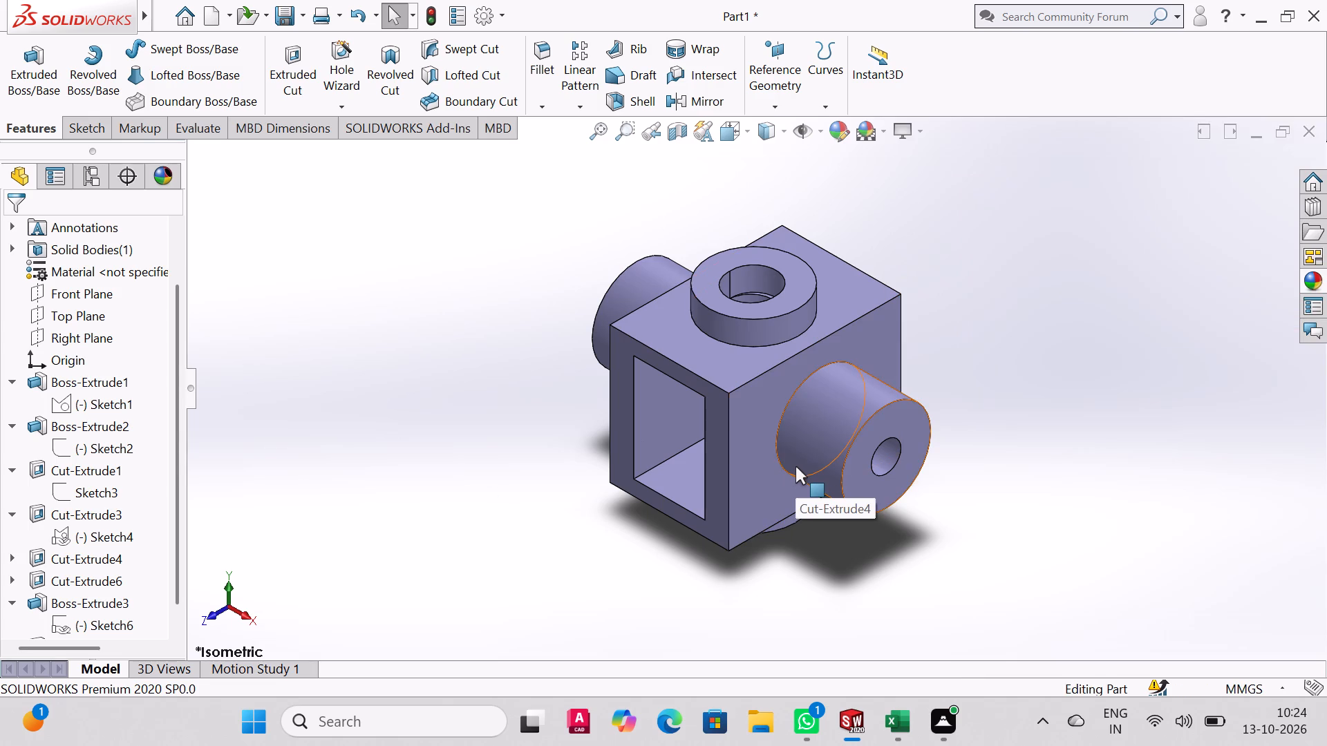
Save the part.
key("ctrl+s")
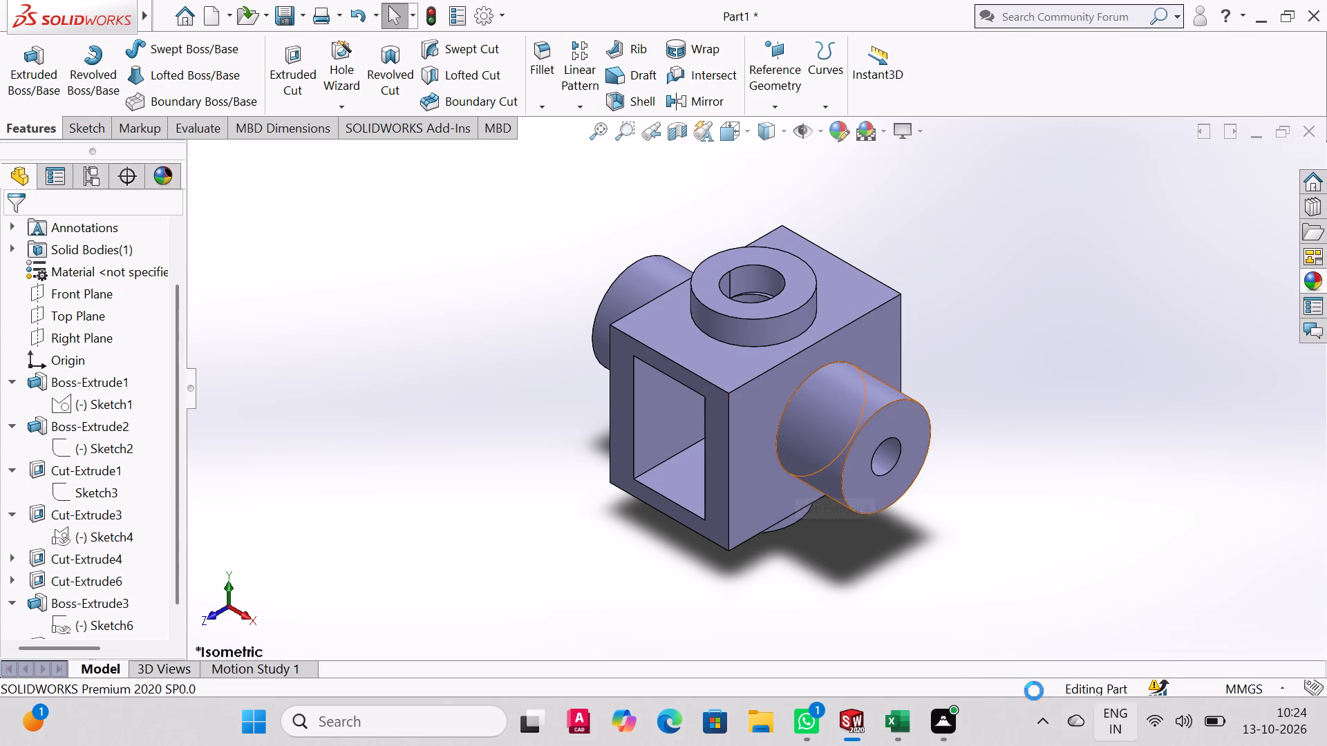
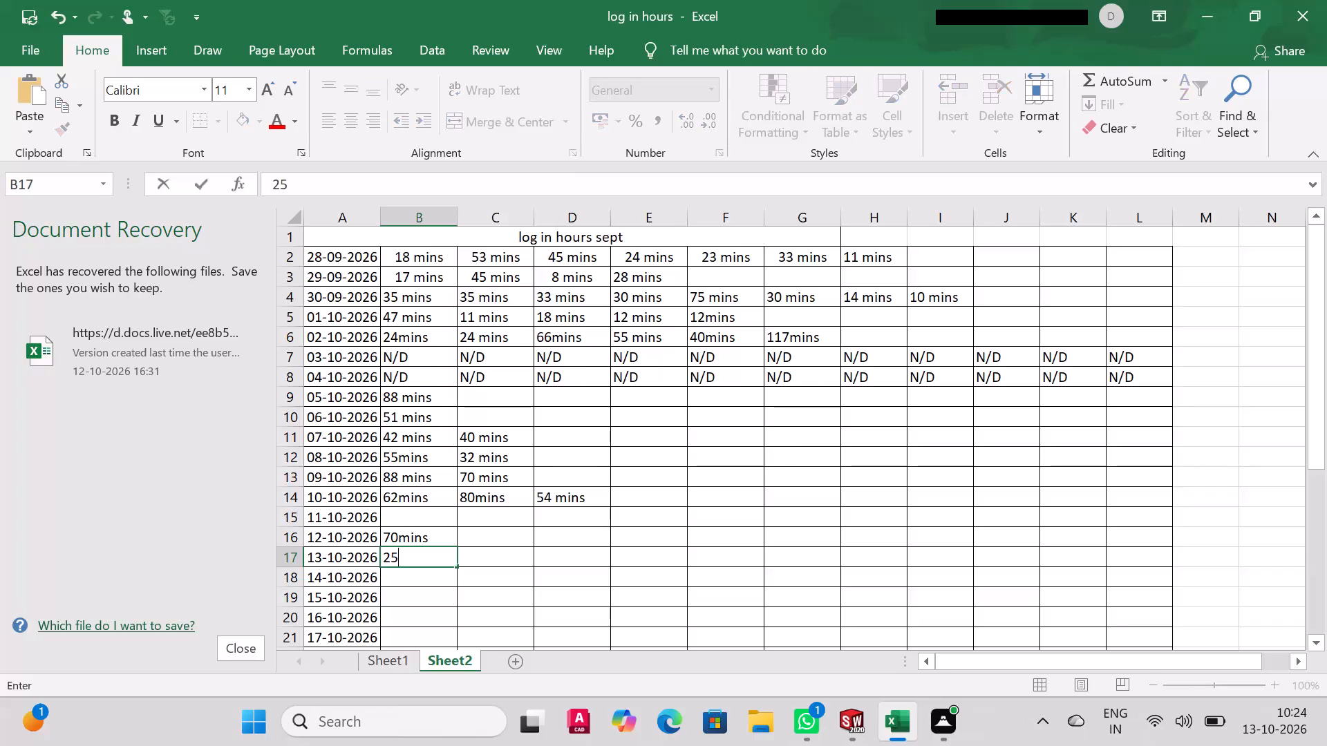
In the Excel log in hours workbook, complete the first 13-10-2026 entry as 25mins and save the workbook.
type("mins")
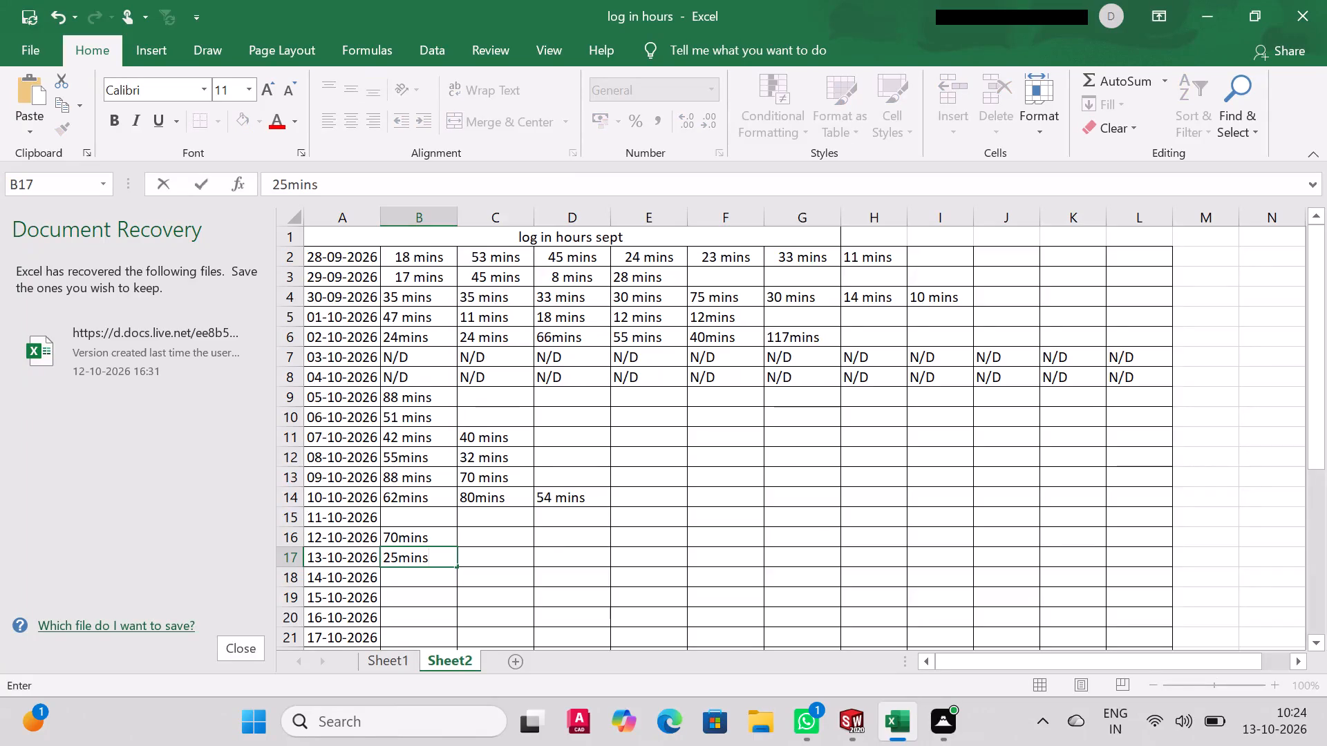
key("ctrl+s")
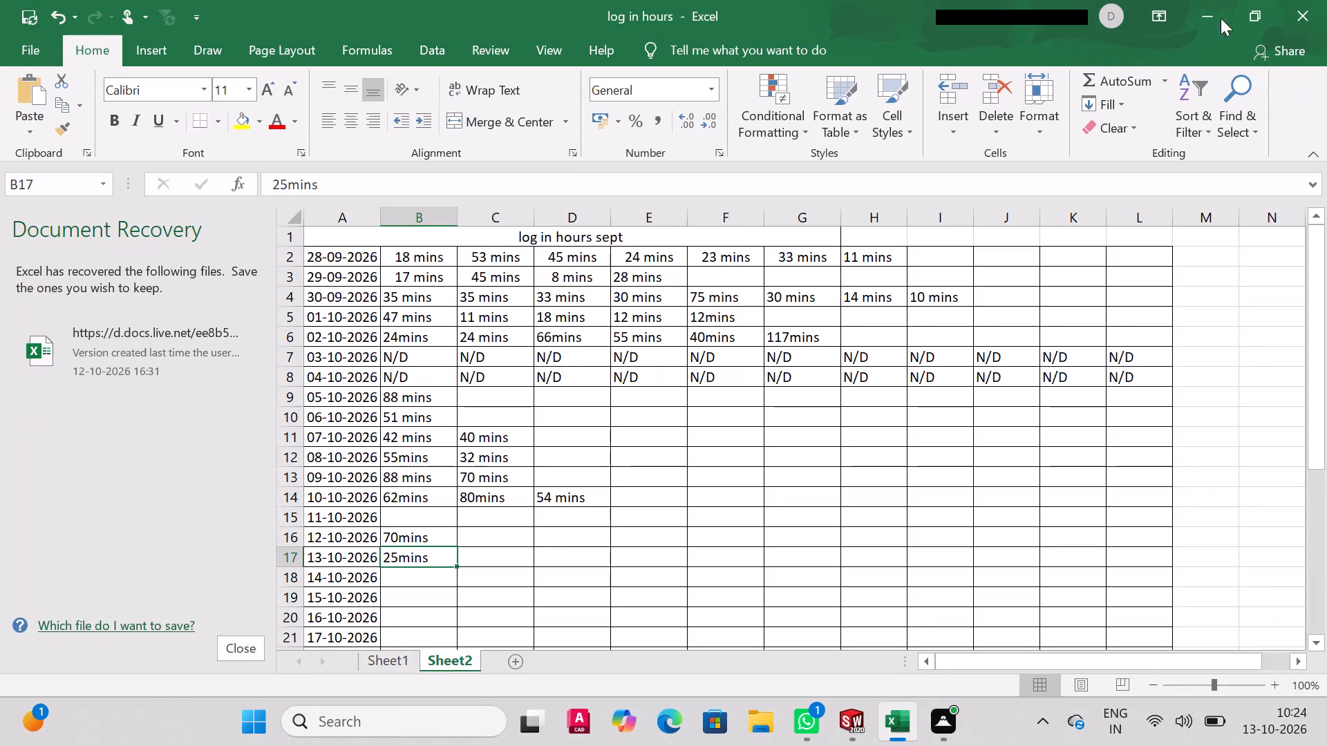
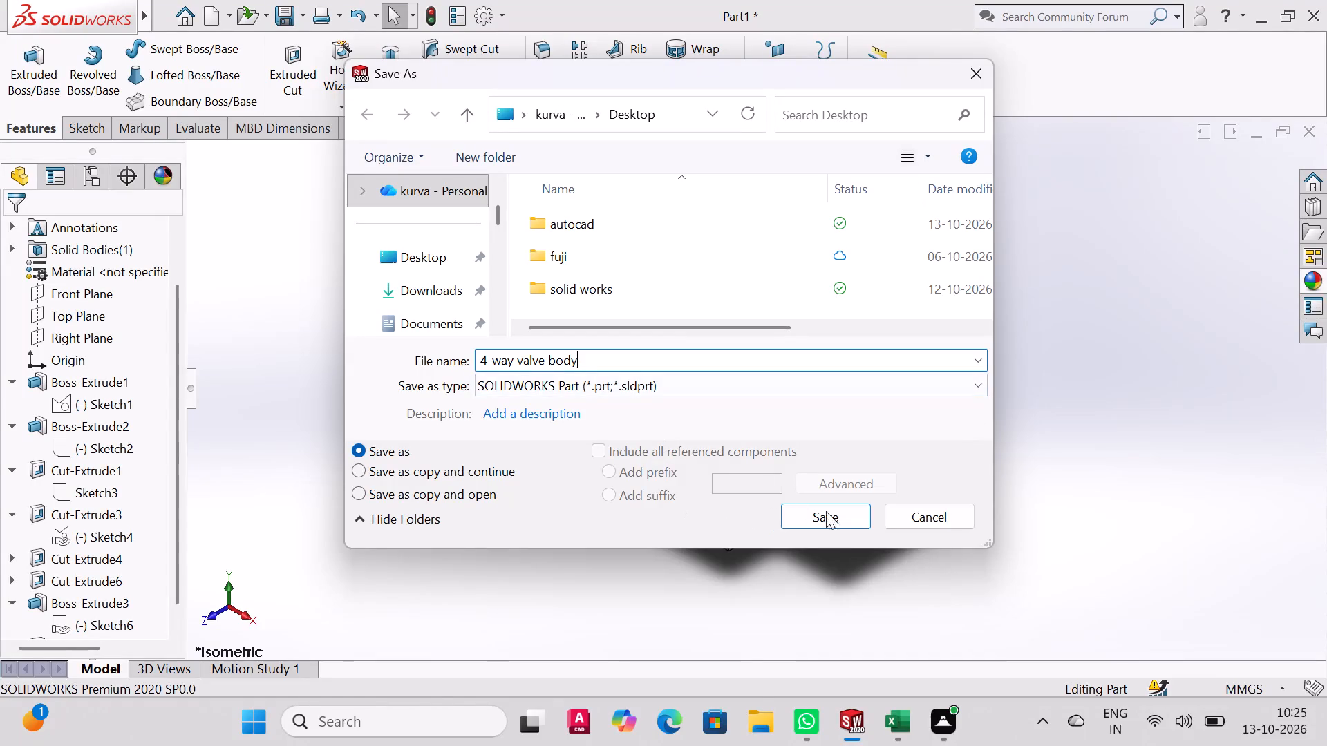
Save the part to the Desktop as a SOLIDWORKS Part named 4-way valve body.
left_click(427, 256)
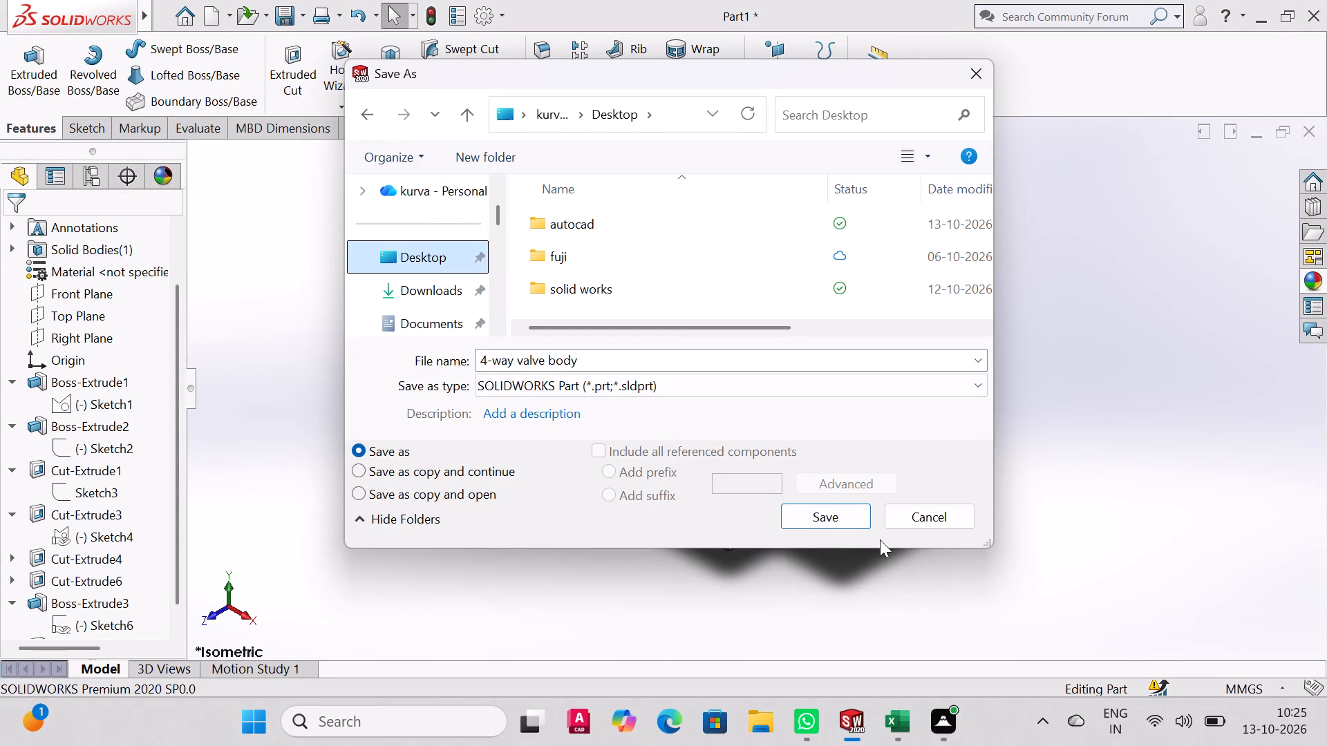
left_click(831, 518)
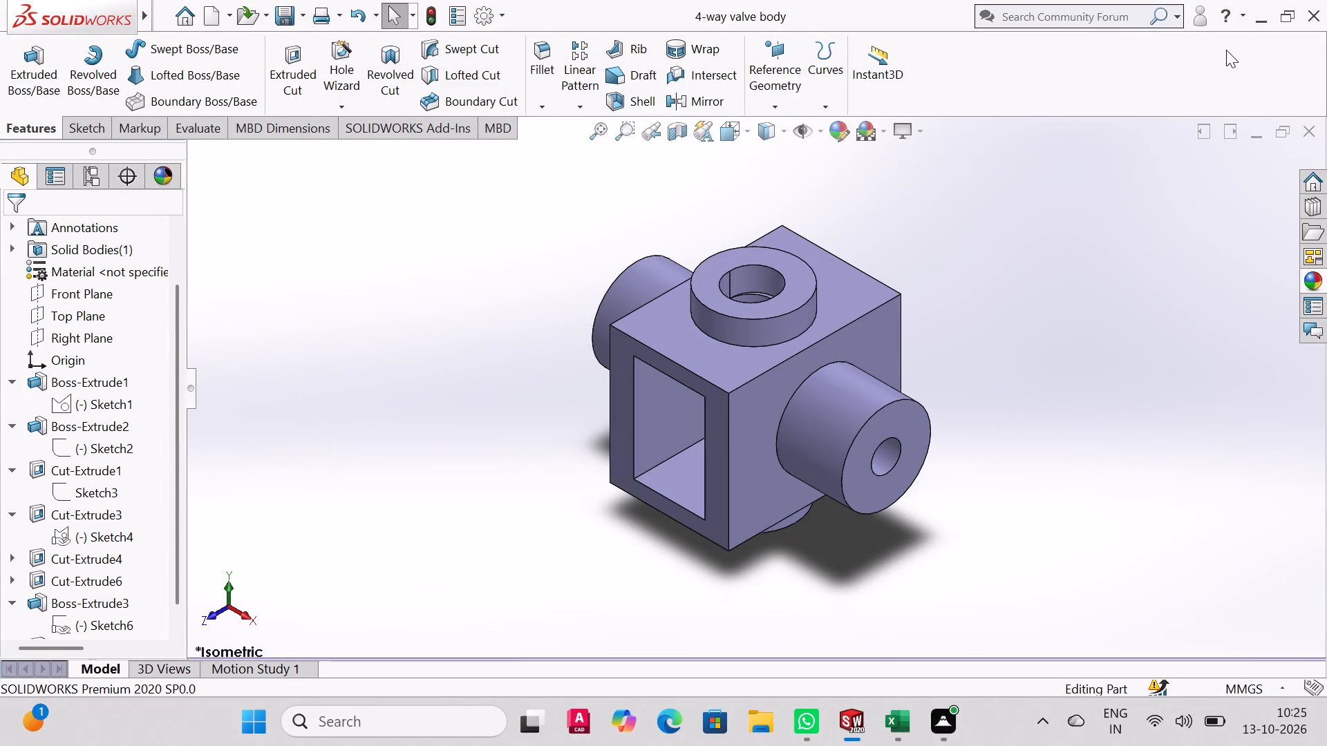
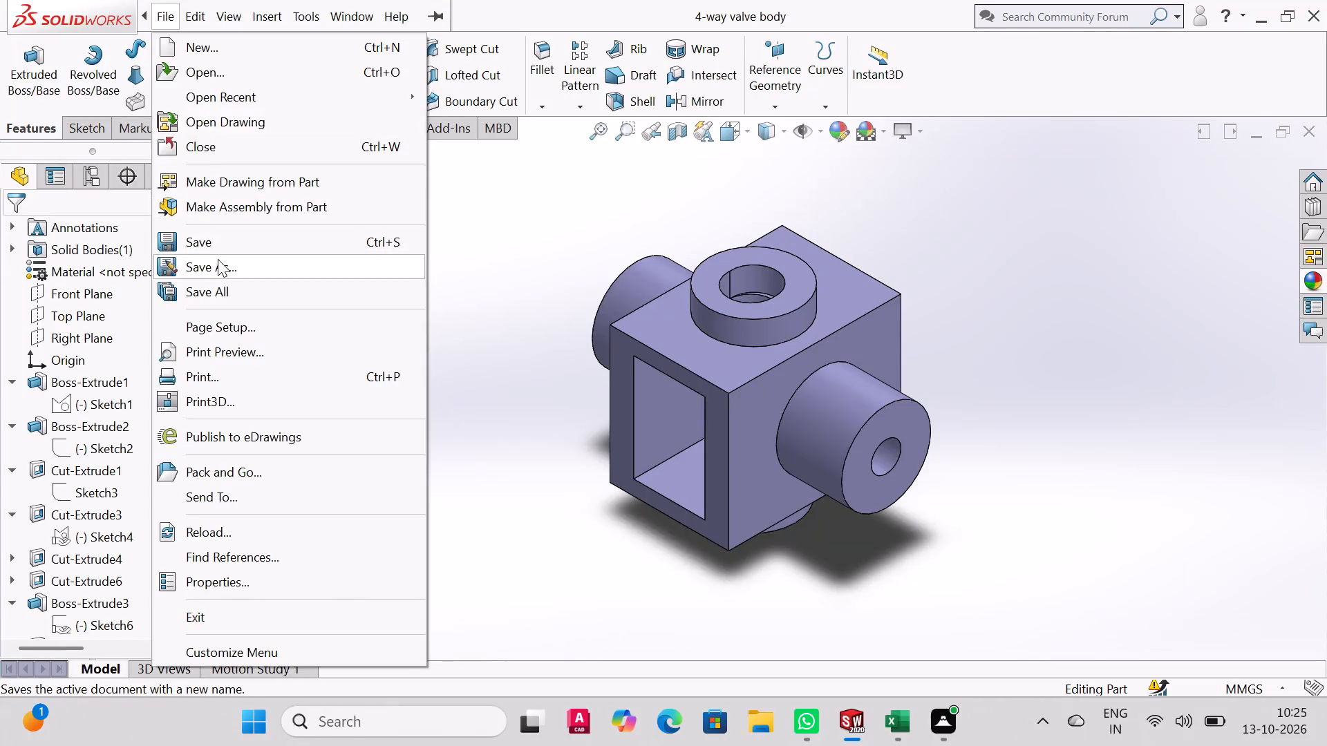
Save the part to the Desktop in Adobe Portable Document Format (*.pdf) under the file name 4-way valve body.
left_click(218, 259)
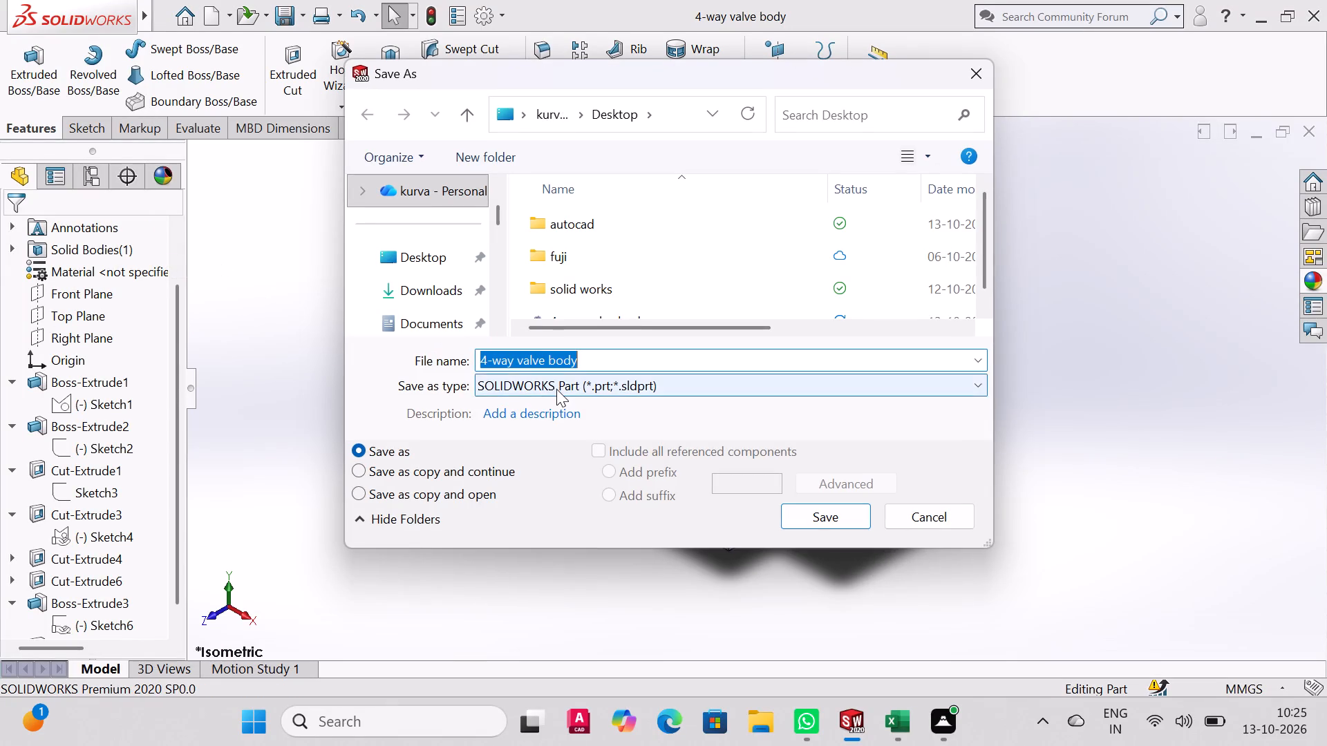
left_click(556, 389)
left_click(625, 122)
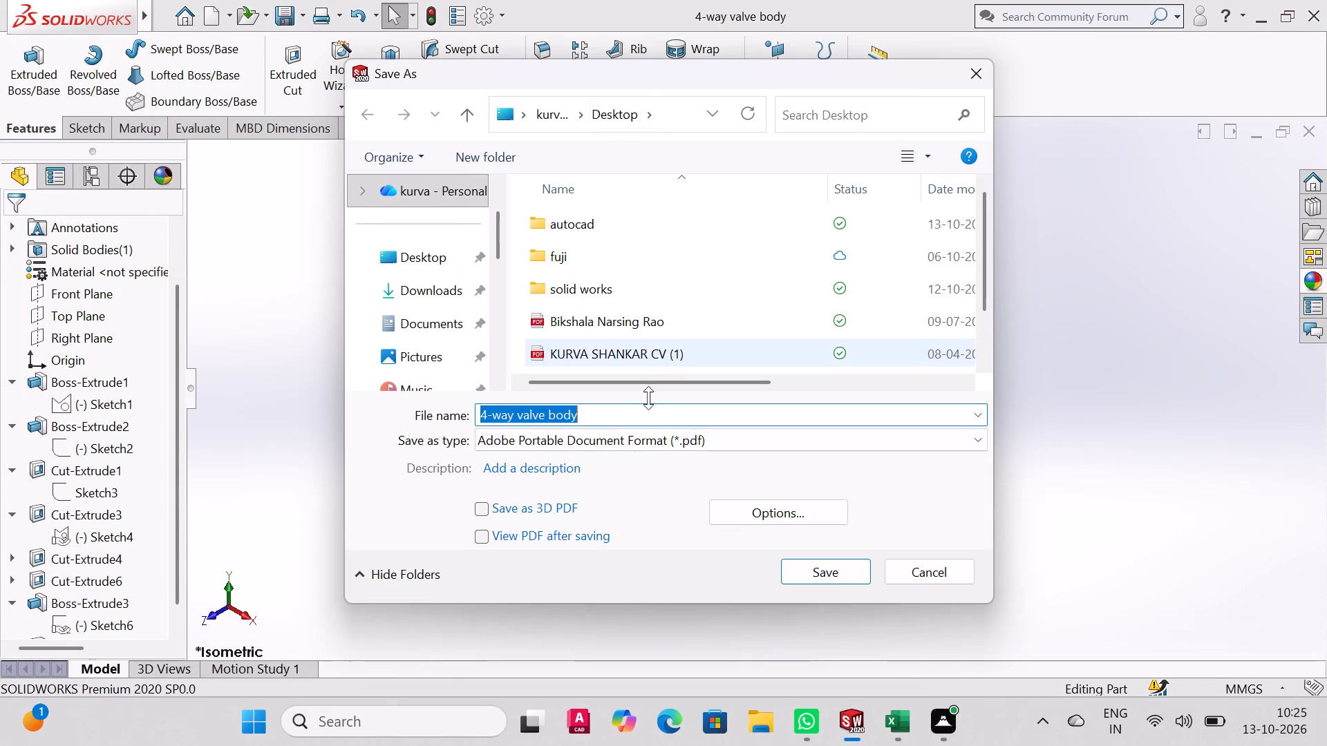
left_click(831, 572)
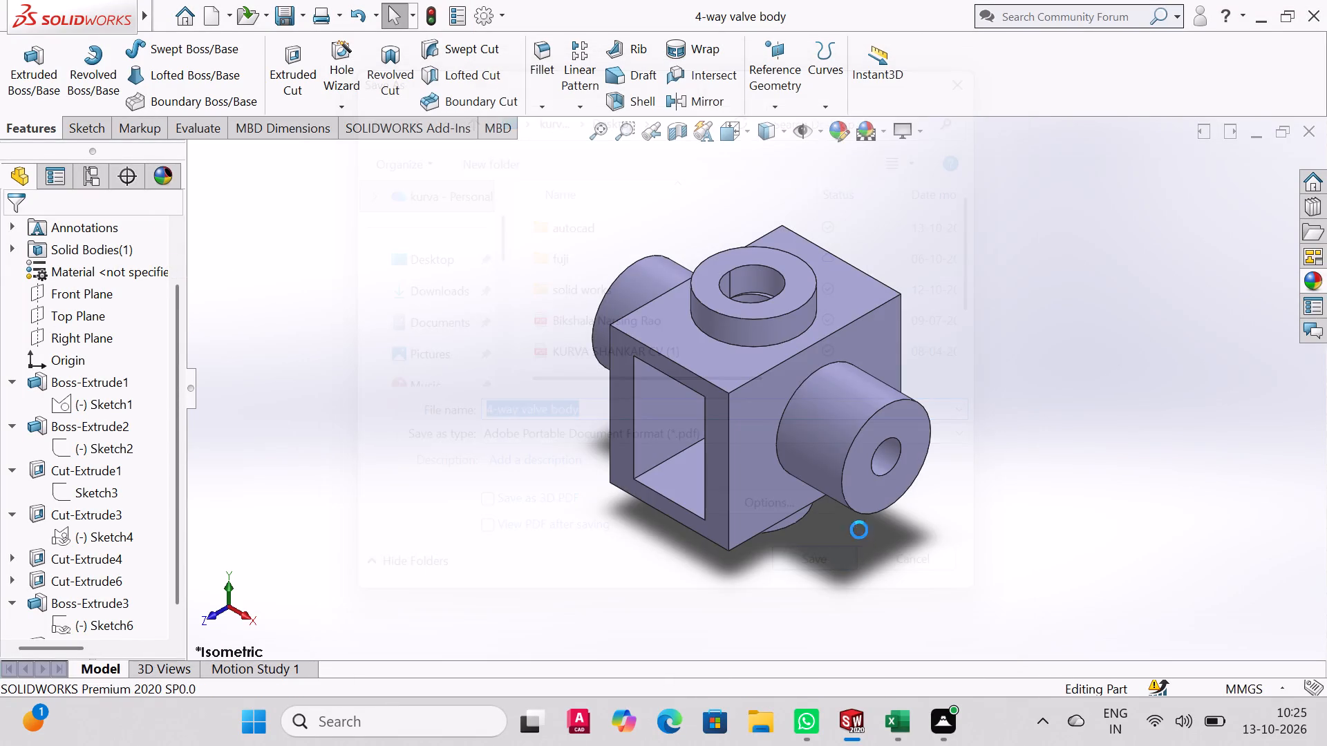